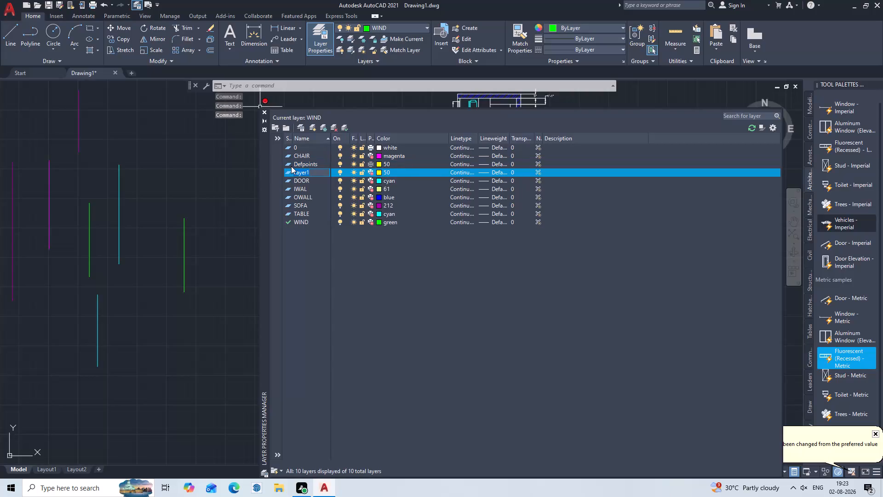
Name the new yellow layer TABL and close the layer manager.
key(BackSpace)
key(BackSpace)
key(BackSpace)
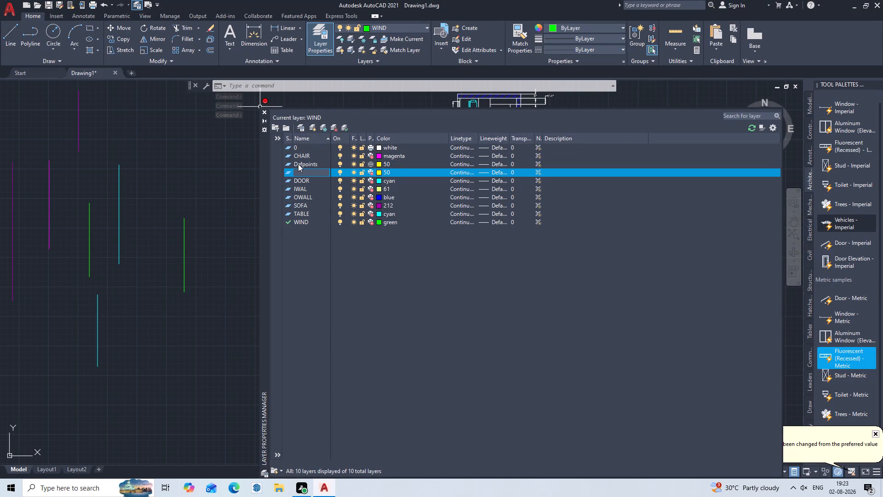
text(TA)
key(b)
key(l)
key(Return)
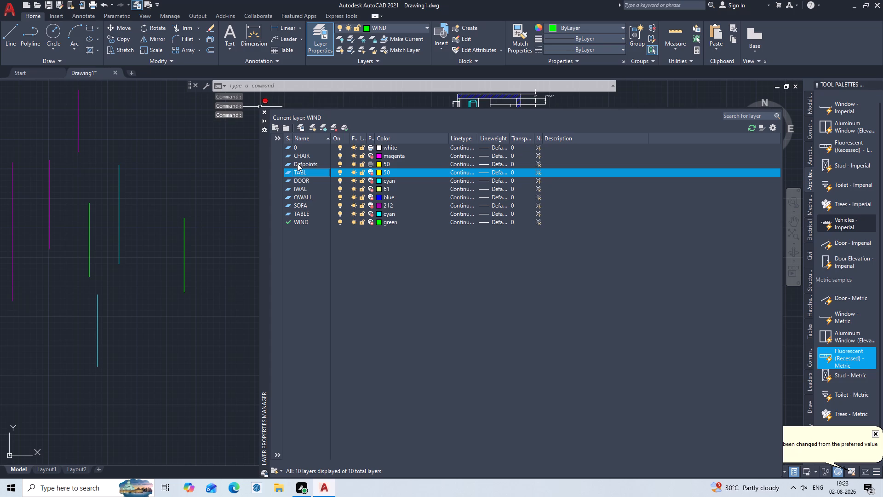
click(265, 111)
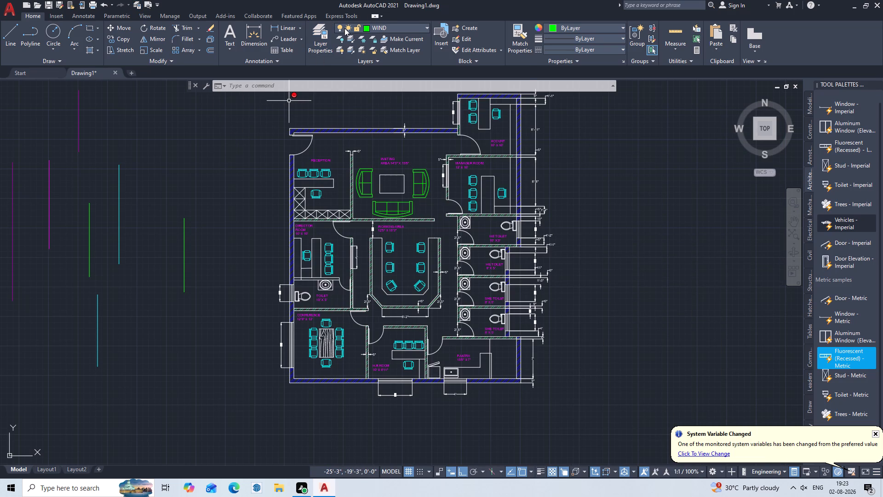
Make TABL the current layer and draw a short vertical sample line beside the other sample lines, outside the floor plan.
click(390, 25)
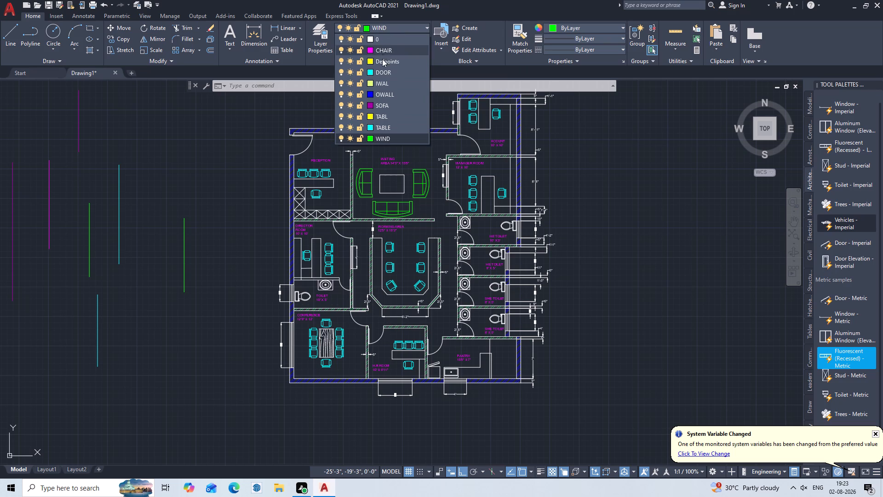
click(385, 118)
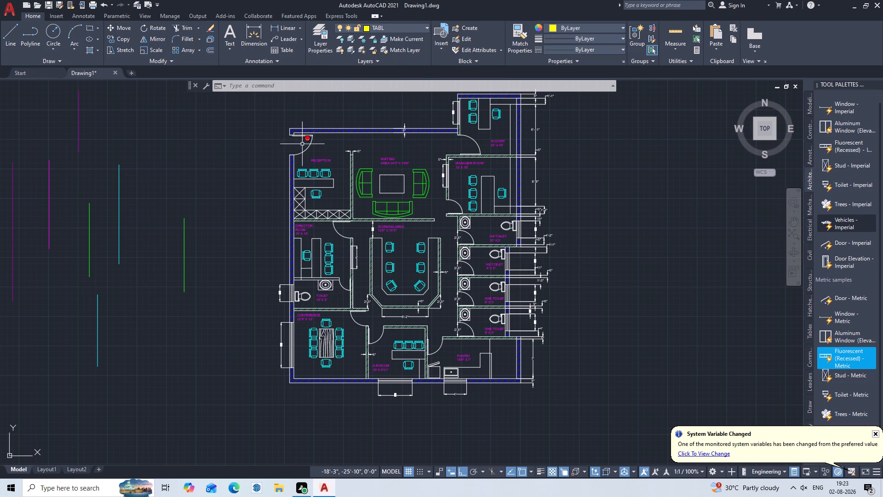
key(l)
key(Return)
click(223, 158)
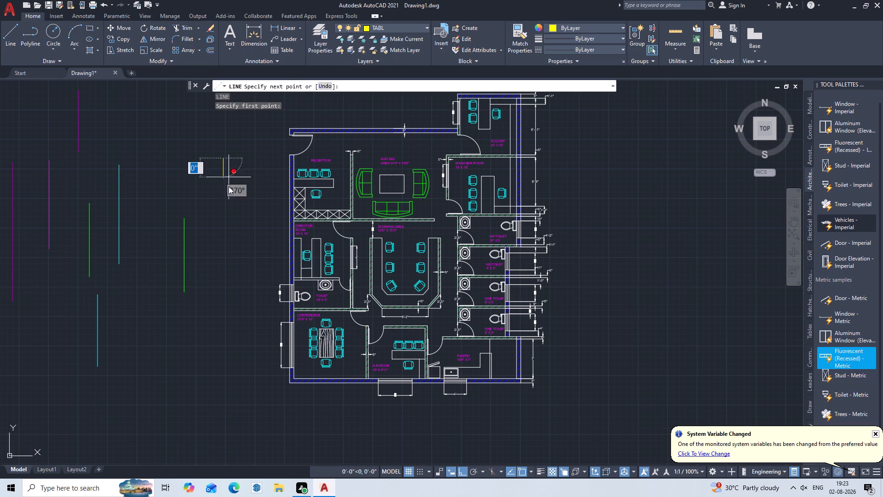
click(224, 221)
key(Escape)
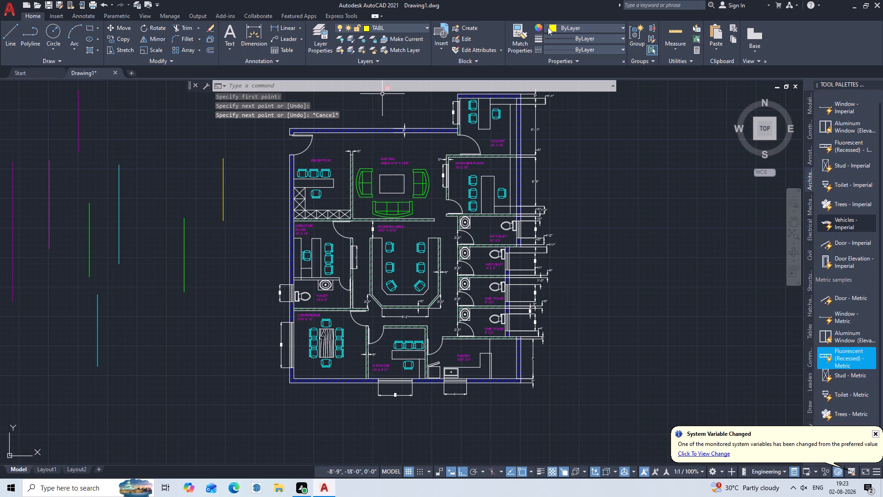
Match the conference room's woodgrain table to the properties of the yellow TABL sample line.
click(521, 36)
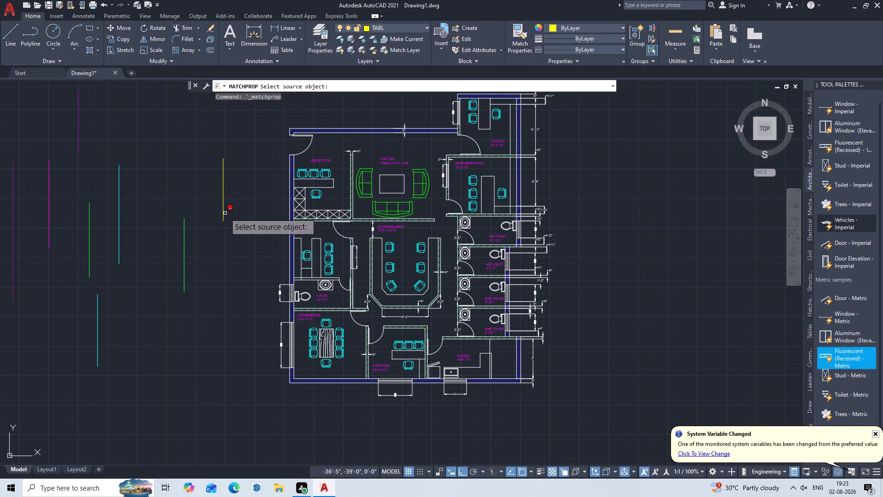
click(223, 221)
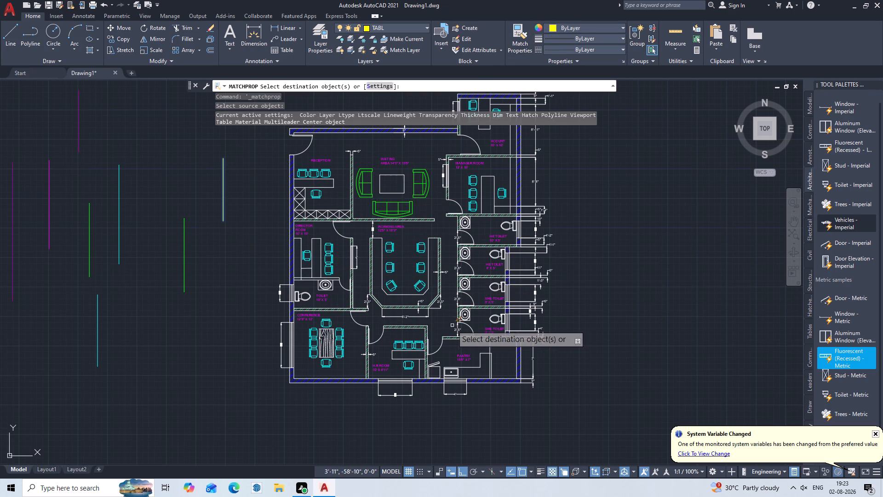
click(332, 346)
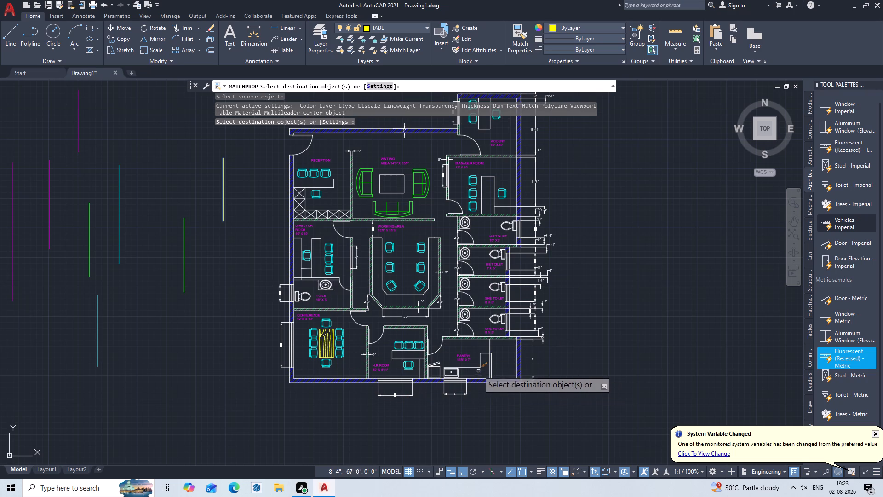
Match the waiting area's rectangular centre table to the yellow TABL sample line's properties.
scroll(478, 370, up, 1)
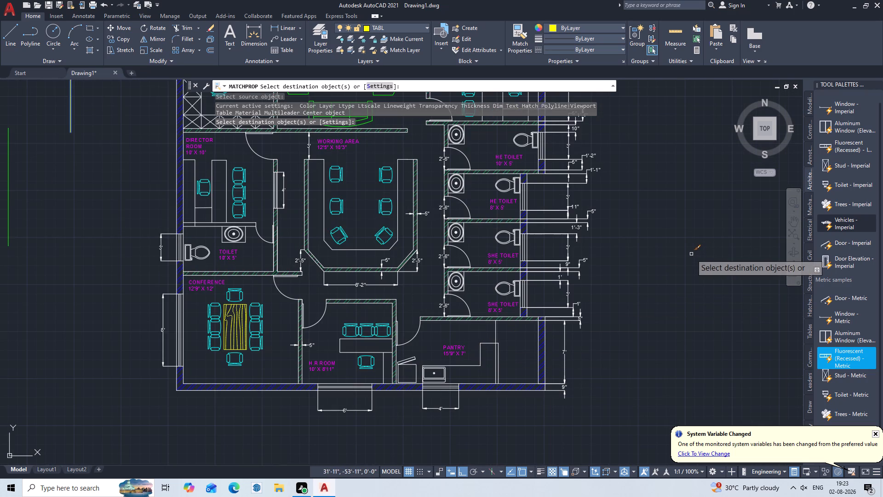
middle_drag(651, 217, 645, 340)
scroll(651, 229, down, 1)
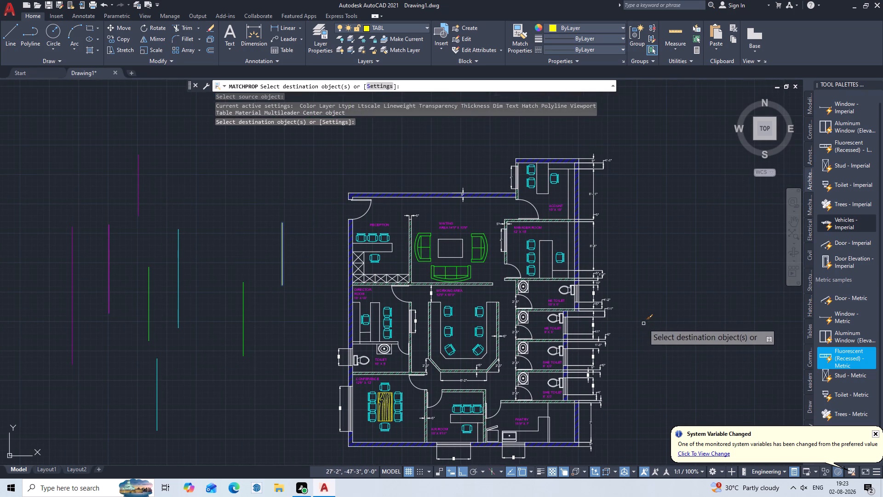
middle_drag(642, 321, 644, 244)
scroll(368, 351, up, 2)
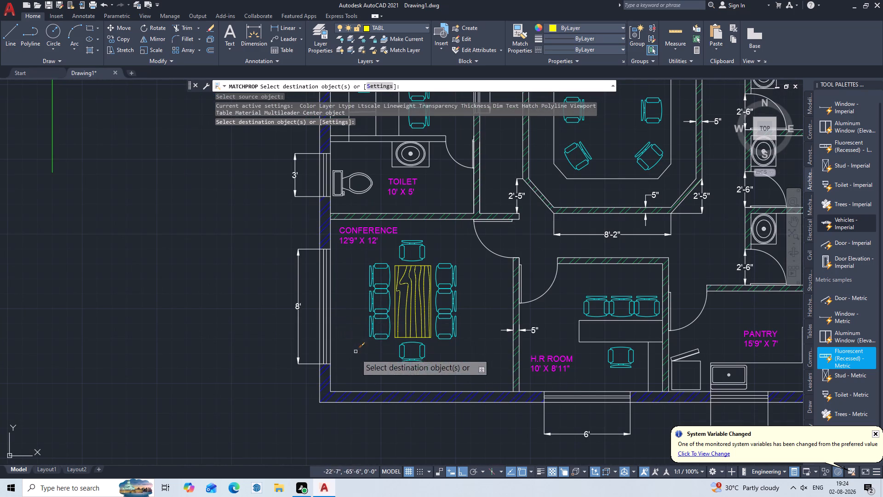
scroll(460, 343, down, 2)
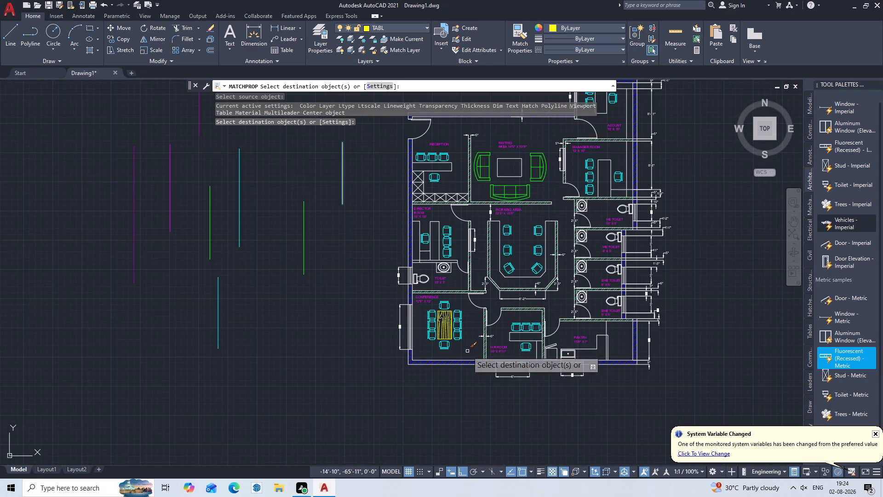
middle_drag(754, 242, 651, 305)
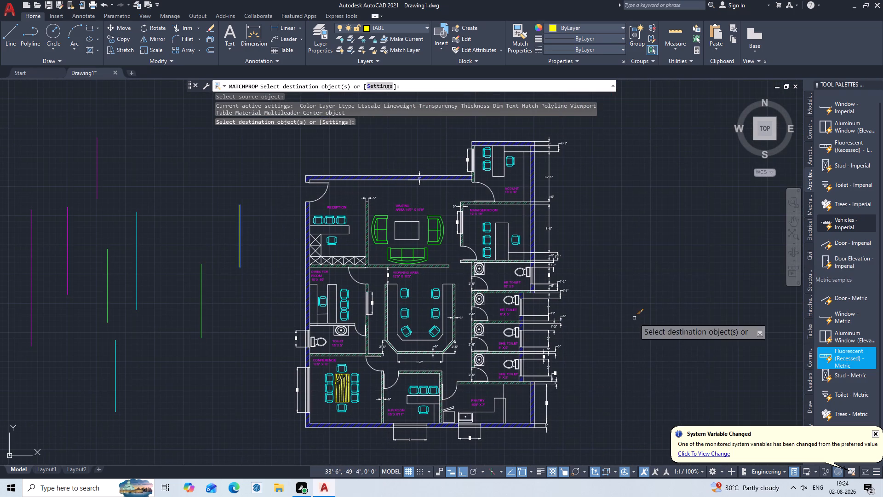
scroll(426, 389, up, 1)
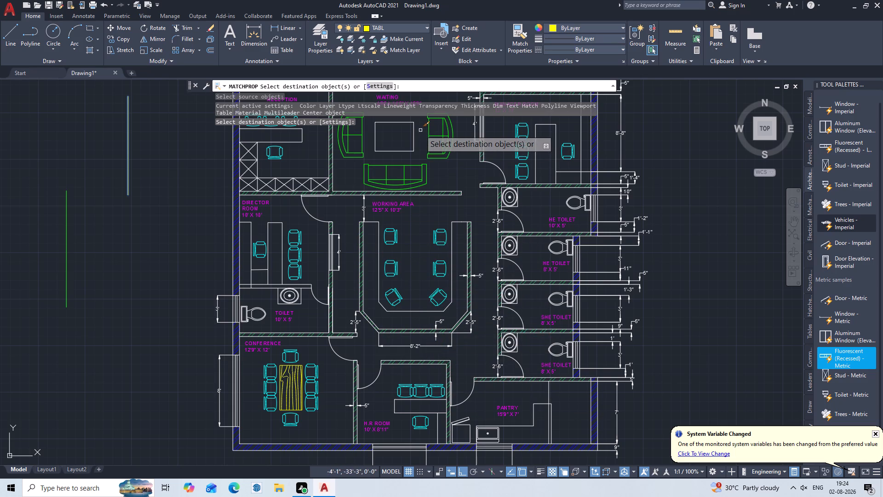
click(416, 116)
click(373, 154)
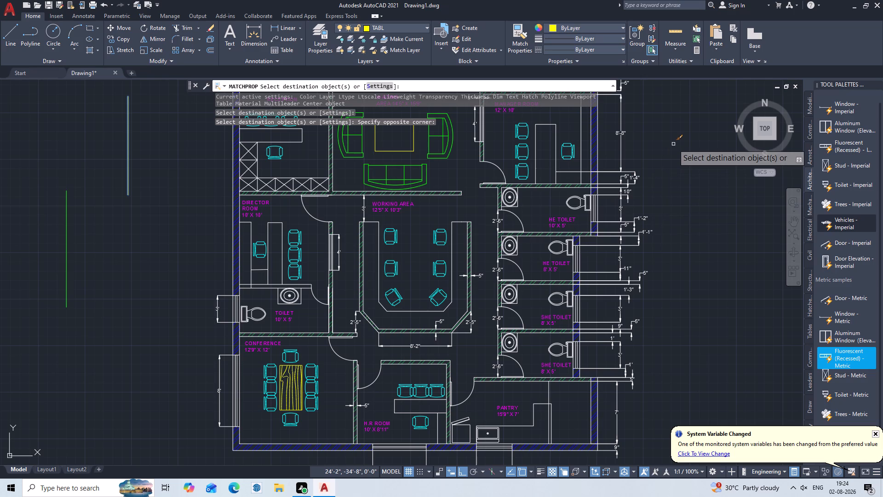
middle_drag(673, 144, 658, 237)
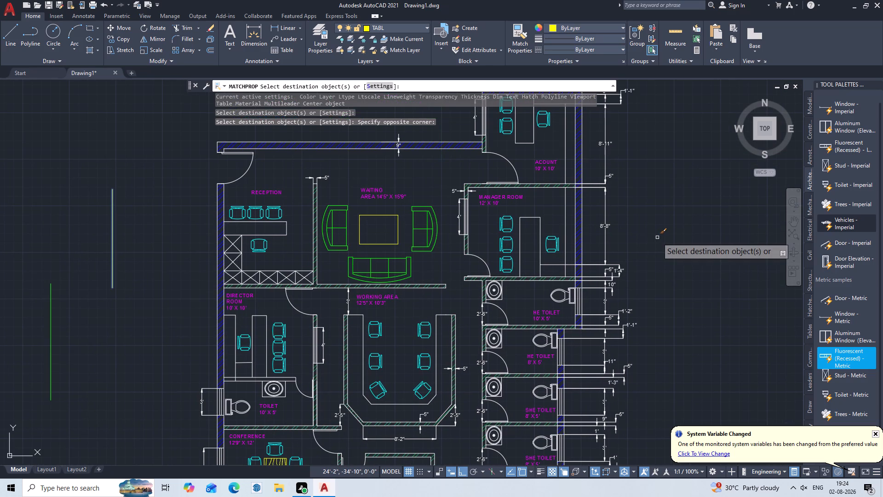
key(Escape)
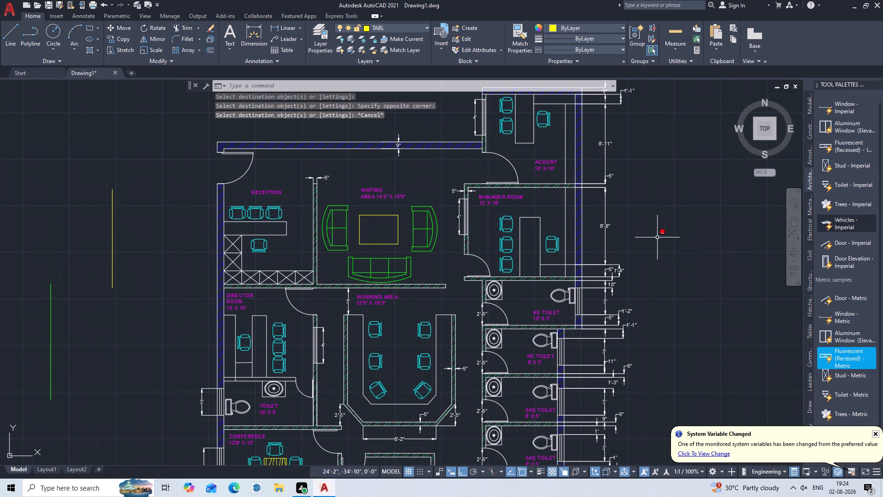
Erase the plain rectangular table between the sofas in the waiting area.
click(380, 210)
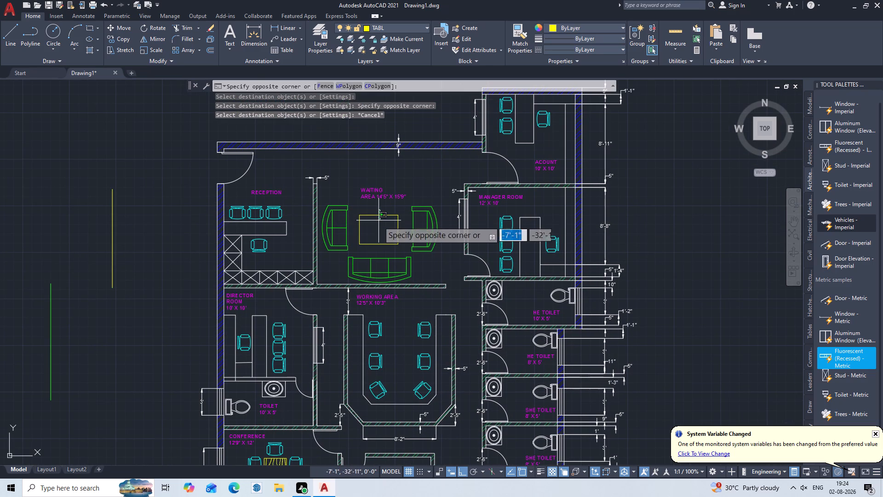
click(378, 222)
key(Delete)
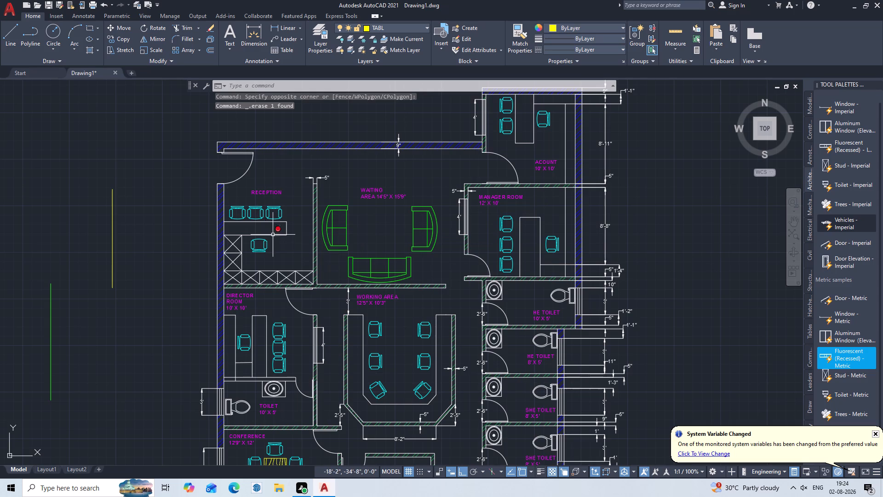
Insert the Table - Rectangular Woodgrain 60 x 30 in. block from DesignCenter's Home - Space Planner into empty space outside the floor plan.
scroll(255, 224, down, 1)
middle_drag(166, 270, 389, 249)
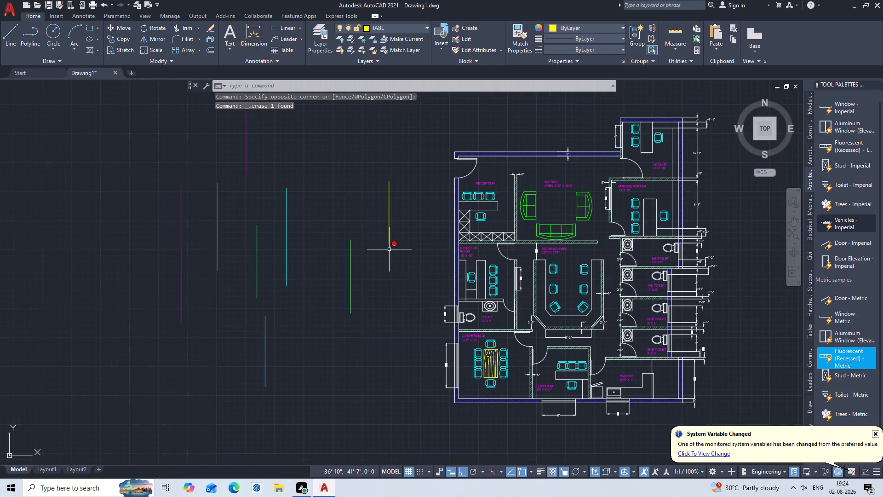
scroll(385, 250, down, 1)
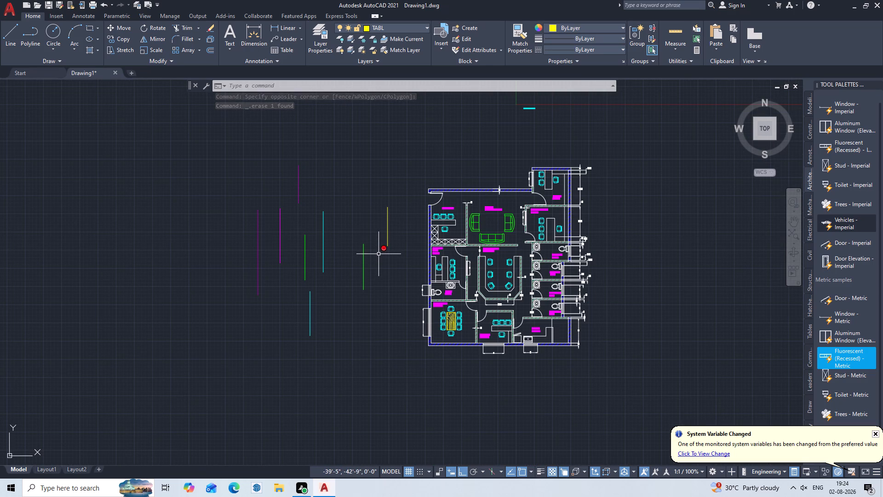
key(shift+at)
key(BackSpace)
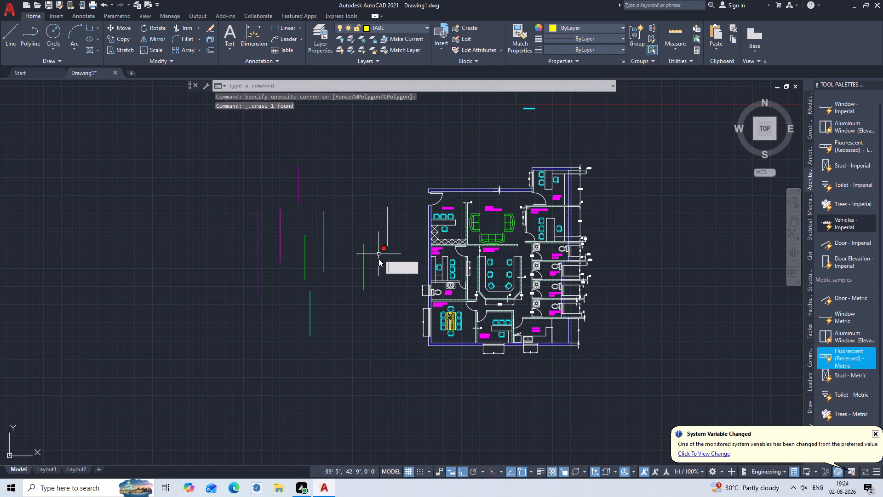
key(ctrl+2)
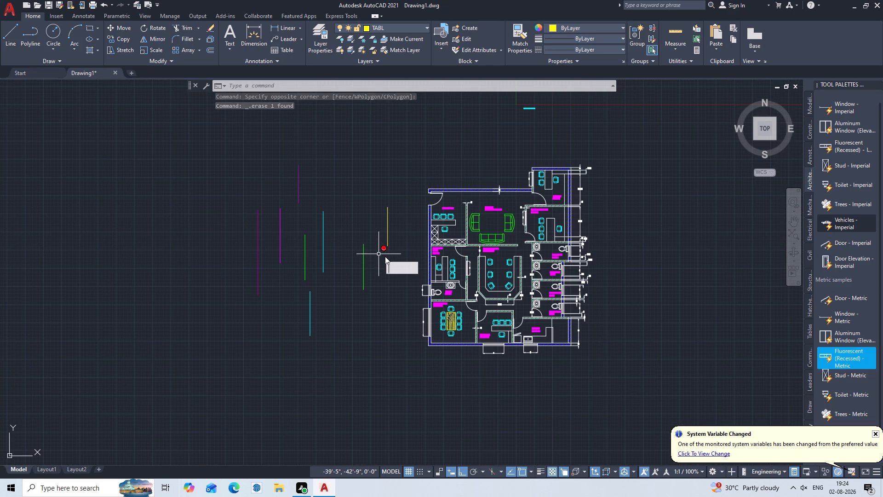
key(Escape)
key(ctrl+2)
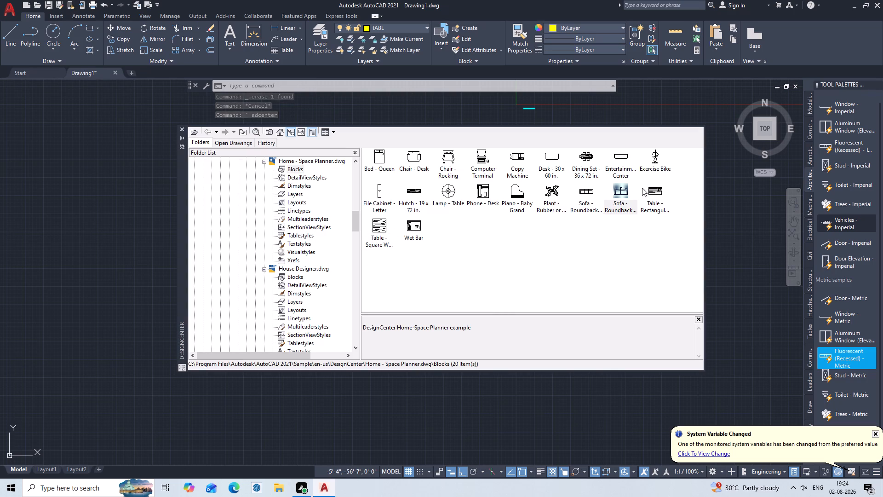
drag(659, 183, 653, 192)
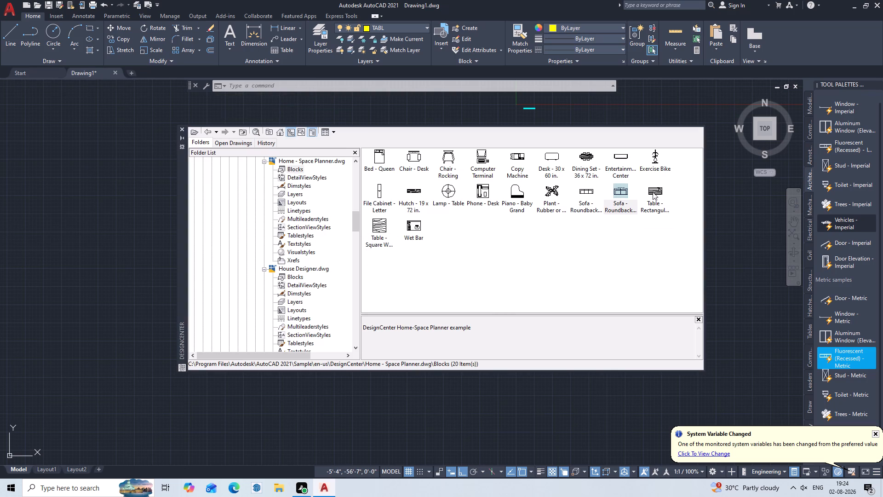
drag(653, 192, 107, 244)
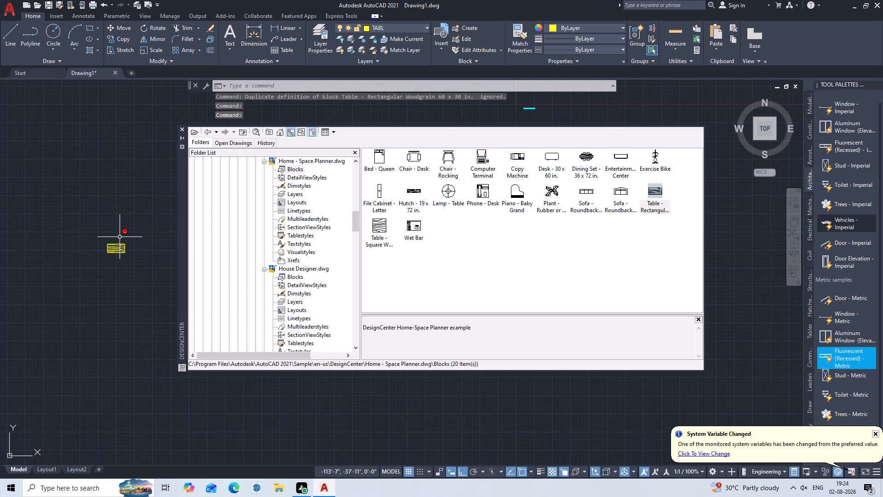
key(Escape)
click(181, 127)
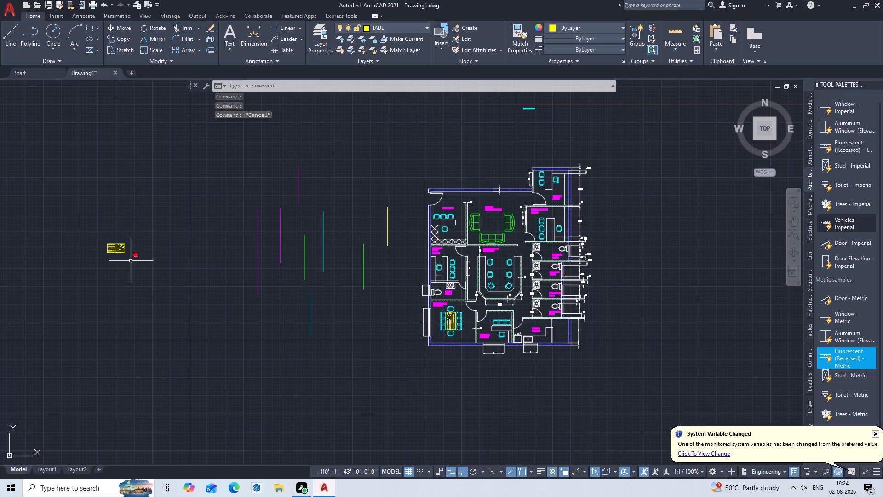
Move the inserted woodgrain table between the sofas in the waiting area, with Ortho off.
key(m)
key(Return)
click(120, 251)
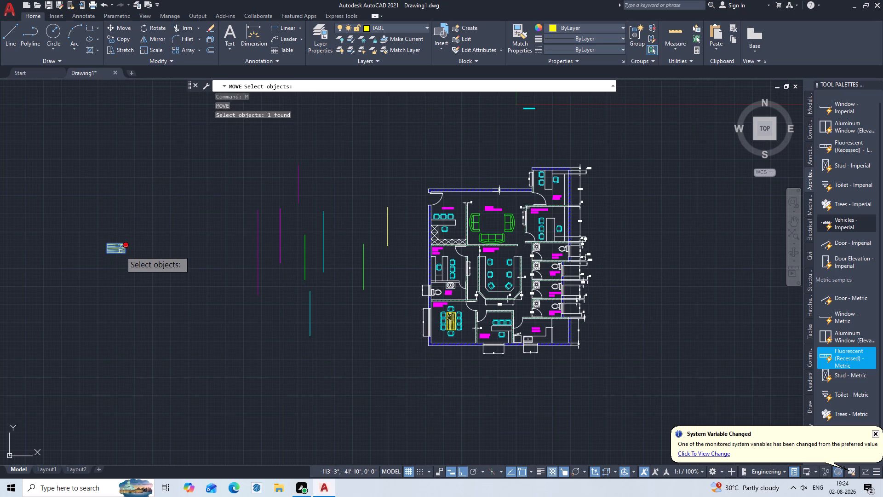
key(Return)
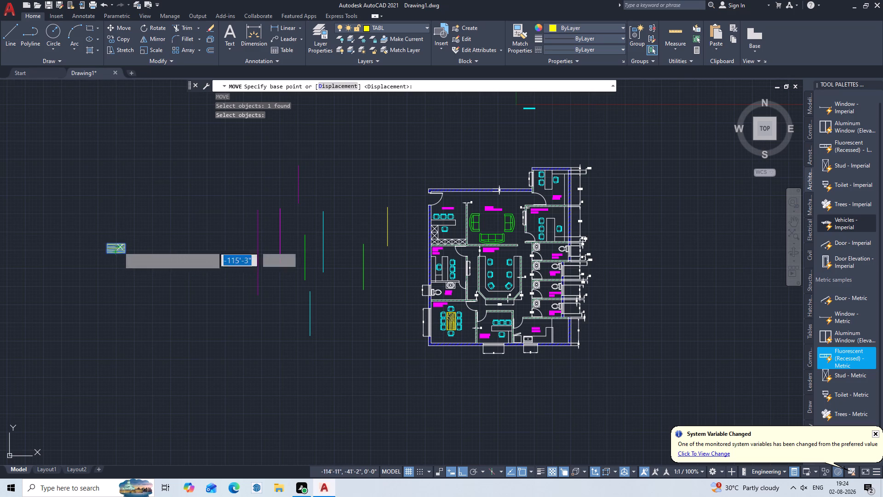
click(119, 247)
scroll(489, 229, up, 2)
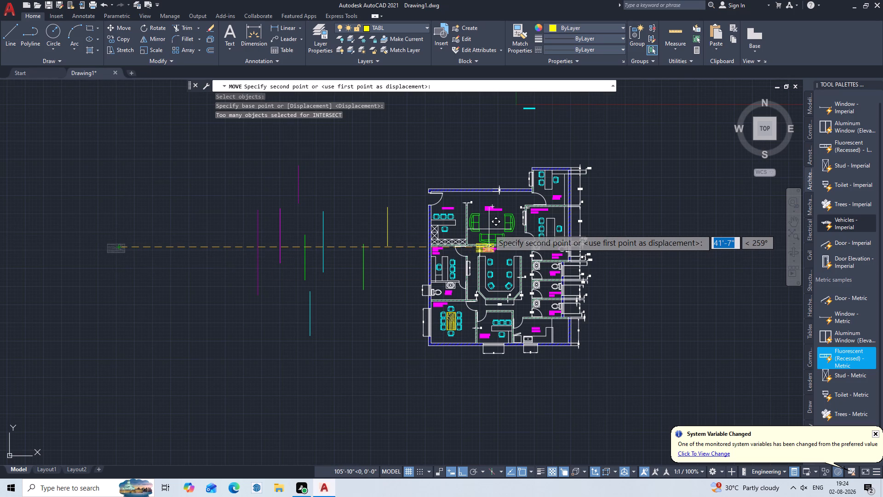
key(F8)
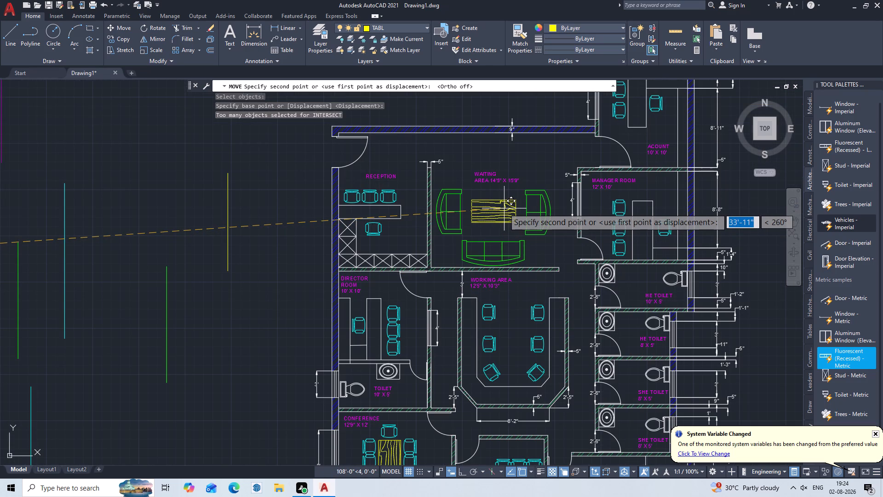
click(504, 213)
key(Escape)
key(Escape)
key(Escape)
key(Escape)
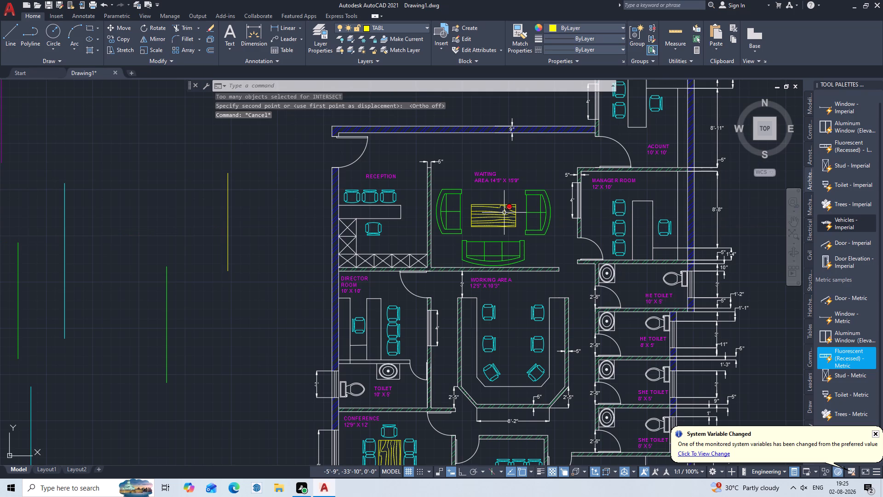
Look over the whole floor plan, including the waiting area and the account and manager rooms.
scroll(504, 213, down, 2)
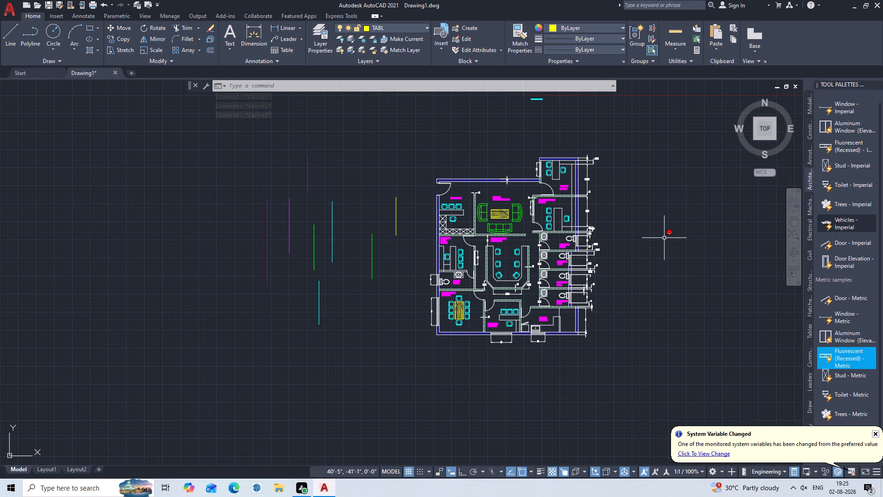
middle_drag(664, 238, 573, 263)
scroll(412, 235, up, 1)
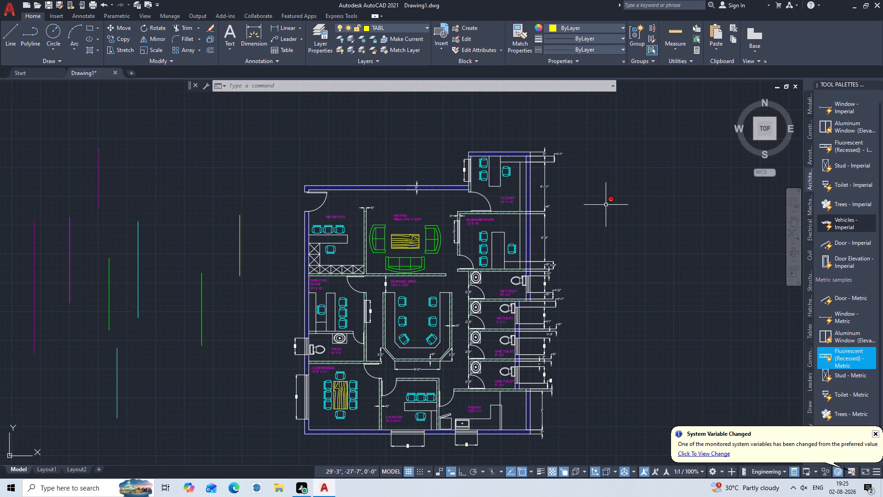
middle_drag(607, 204, 641, 170)
scroll(641, 169, up, 1)
middle_drag(641, 169, 662, 208)
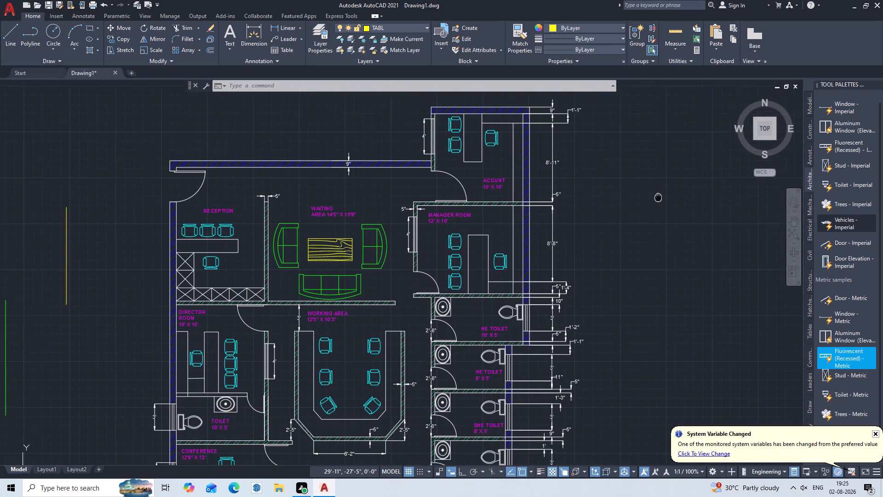
middle_drag(662, 208, 671, 225)
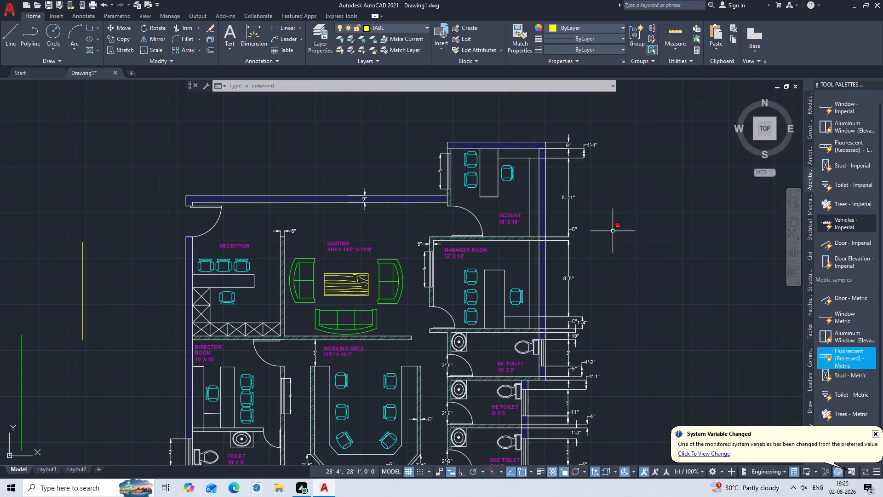
scroll(613, 231, down, 1)
middle_drag(616, 229, 636, 188)
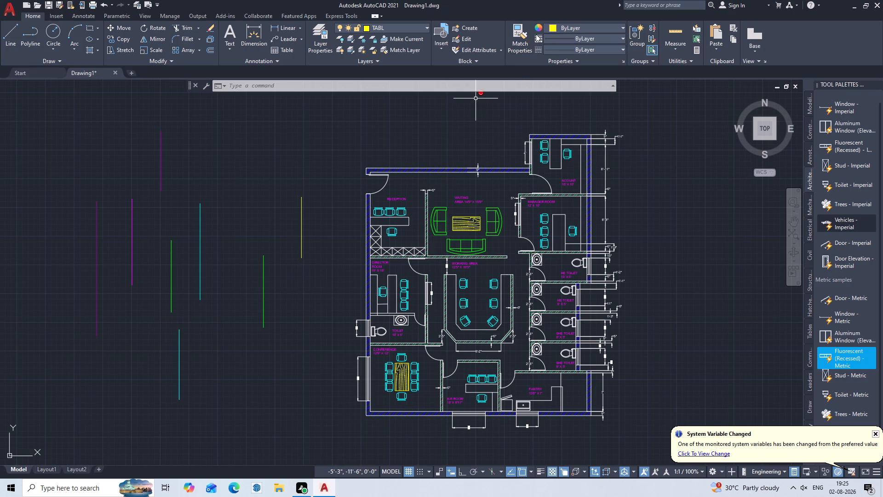
Match the conference, H.R room and pantry doors to the properties of the green sample line nearest the yellow one.
click(519, 40)
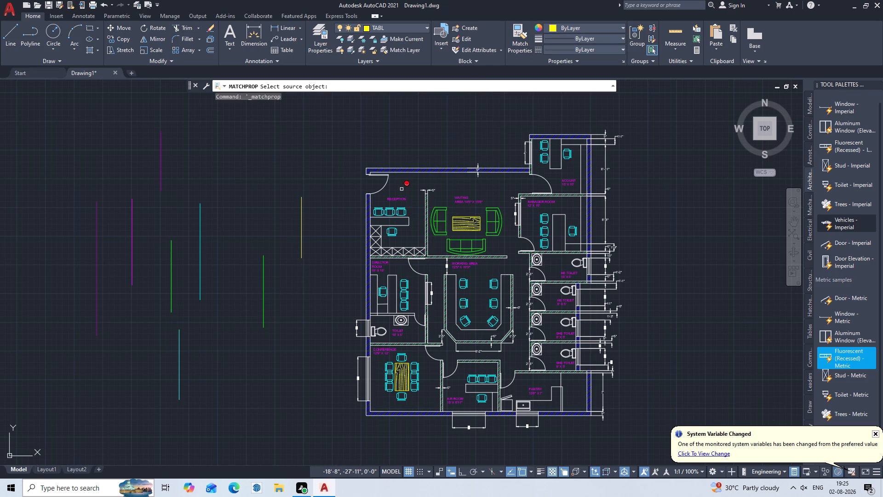
click(262, 273)
scroll(395, 331, up, 1)
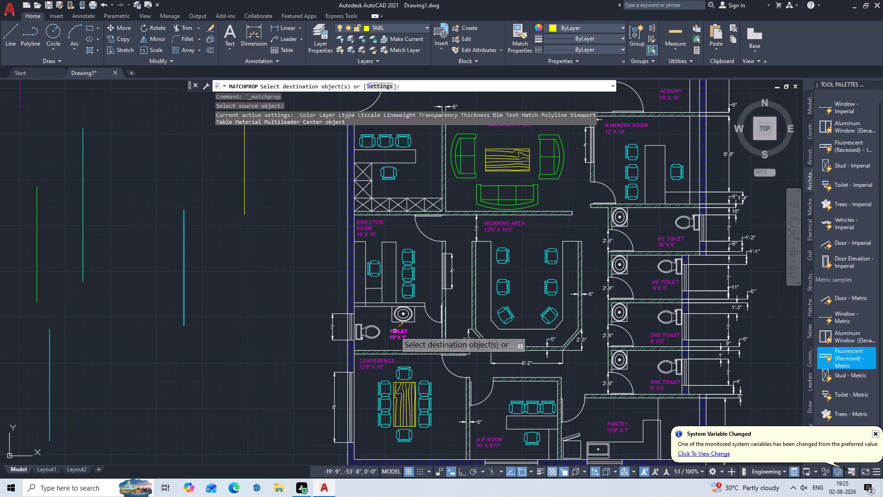
click(451, 373)
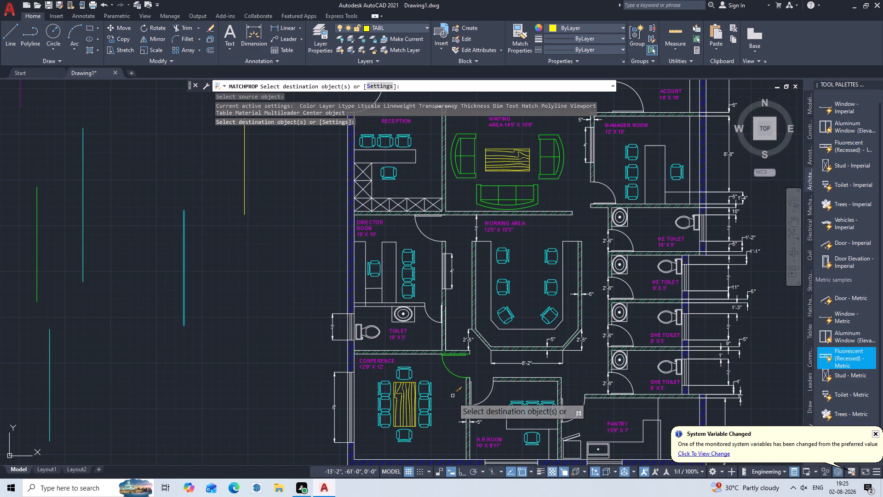
click(485, 400)
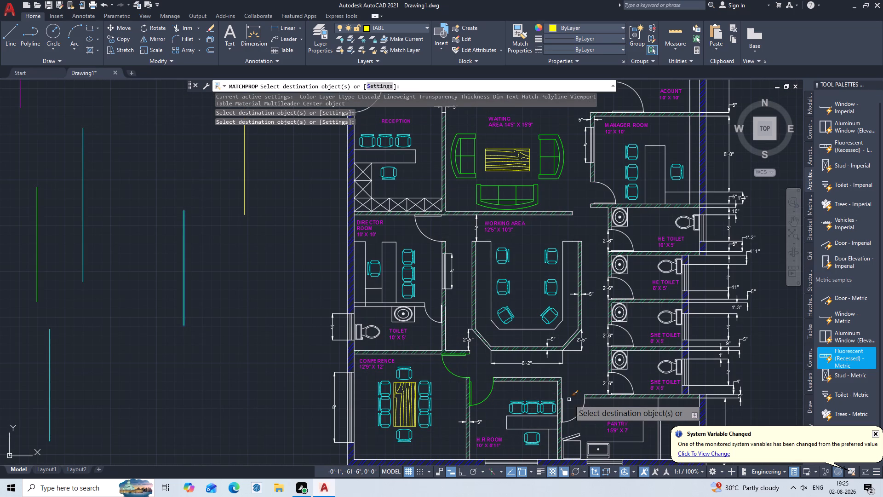
click(577, 416)
Match the four HE and SHE toilet doors, the manager room door and the account room door to the same green sample line.
scroll(579, 416, down, 1)
middle_drag(579, 416, 495, 370)
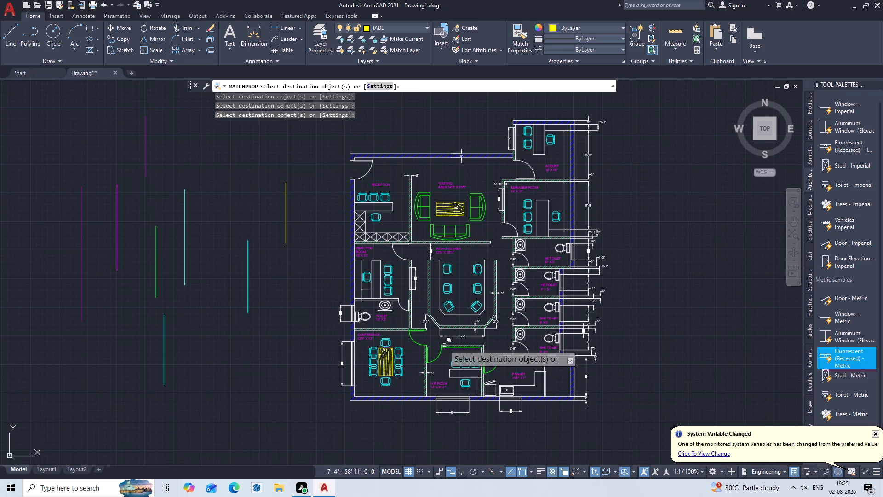
click(526, 344)
click(525, 347)
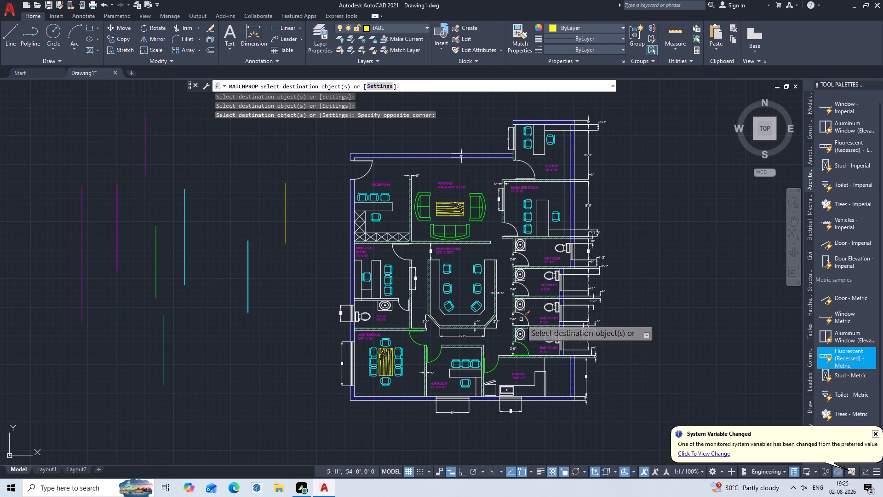
click(525, 315)
click(524, 285)
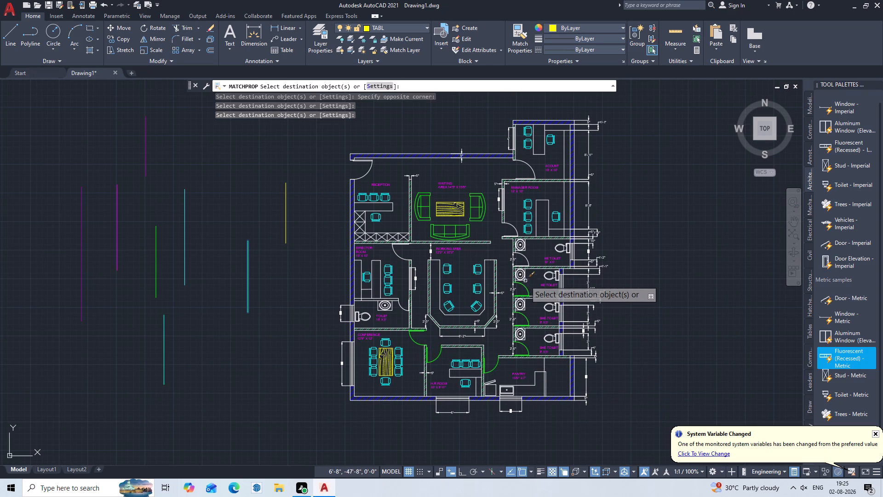
click(527, 259)
click(517, 231)
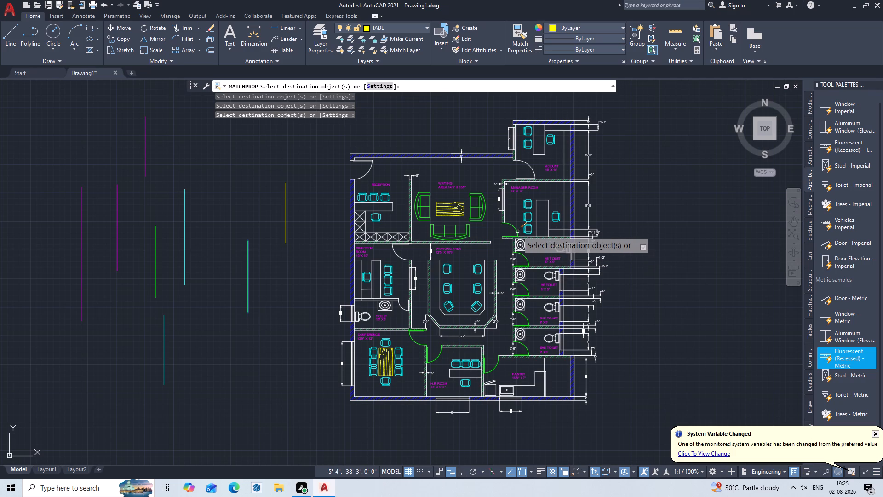
click(533, 173)
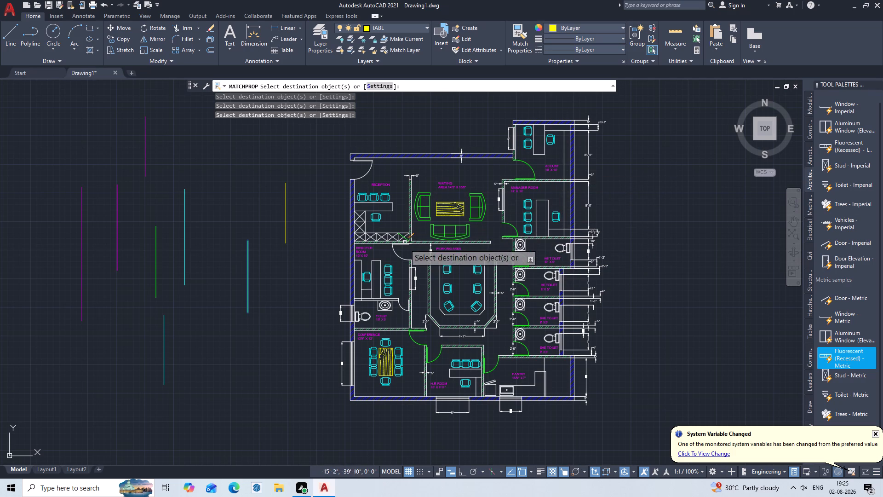
Match the director room door and its toilet's door to the same green sample line, and end property matching.
click(399, 256)
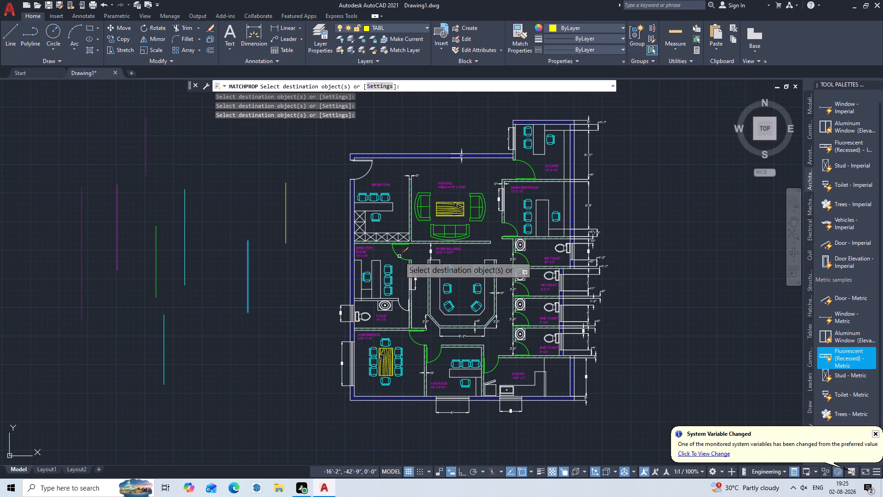
click(400, 306)
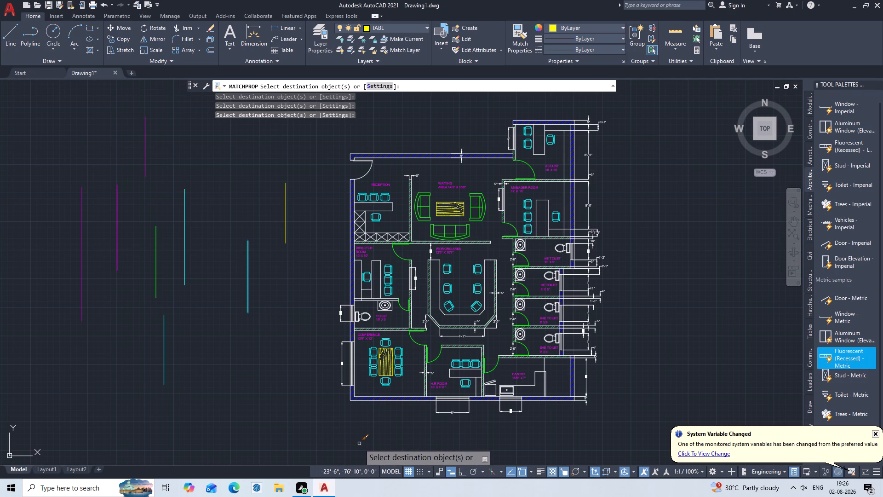
key(Escape)
key(Escape)
key(Escape)
key(Escape)
key(Escape)
key(Escape)
key(Escape)
key(Escape)
key(Escape)
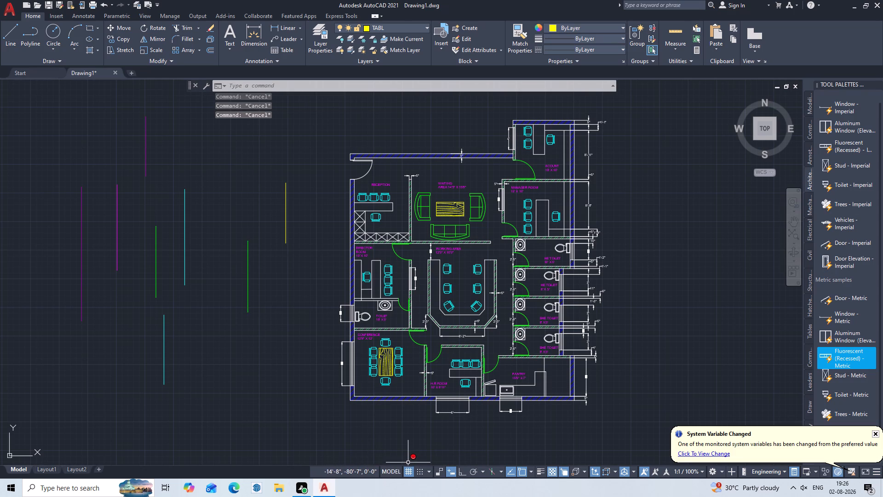
Set the scale of the green ANSI32 hatch in the interior partition walls to 15.
middle_drag(641, 249, 626, 217)
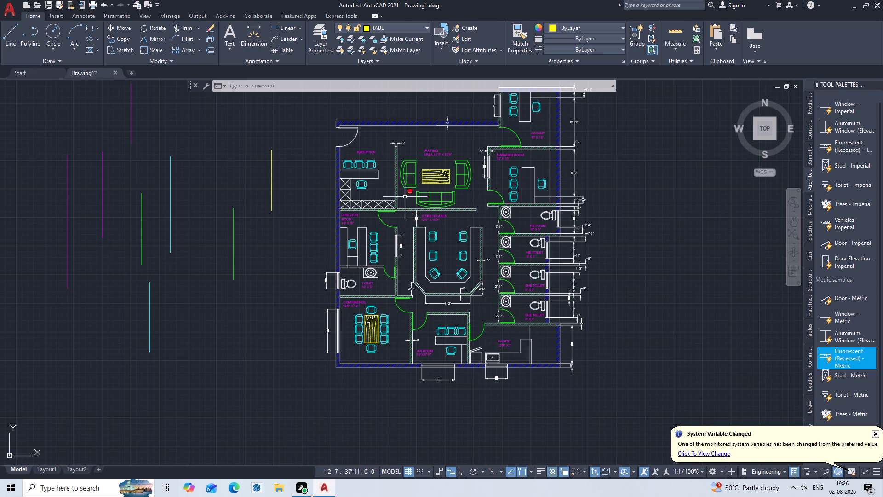
scroll(407, 195, up, 2)
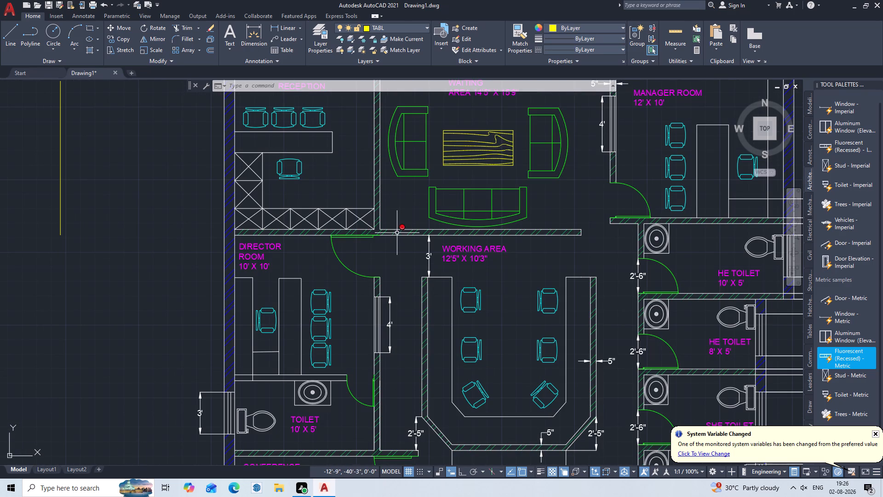
click(401, 231)
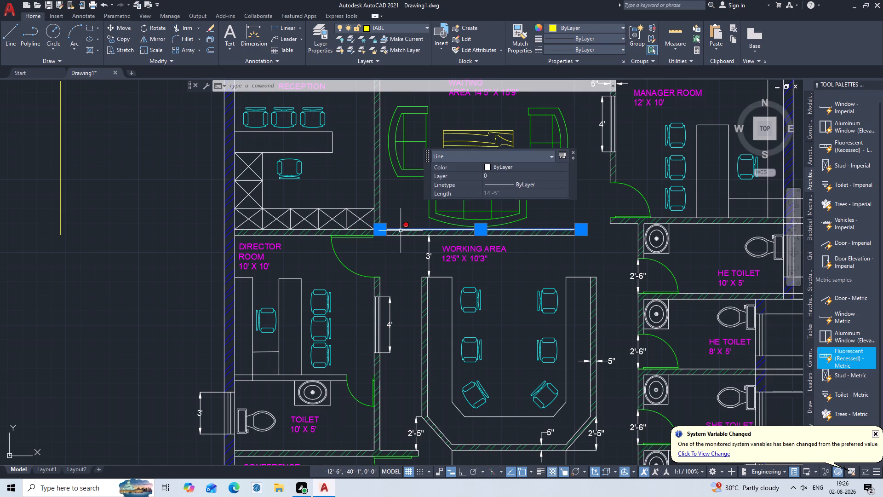
key(Escape)
scroll(401, 231, up, 1)
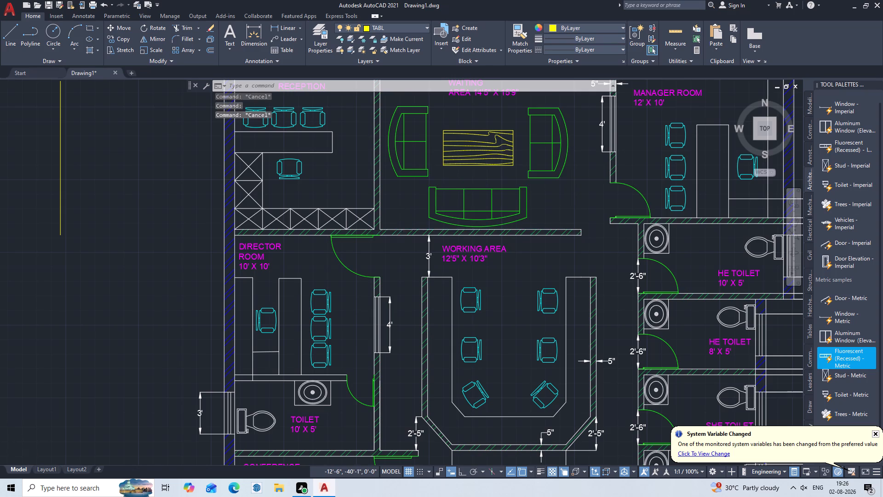
scroll(401, 231, up, 1)
click(401, 231)
click(401, 233)
click(395, 235)
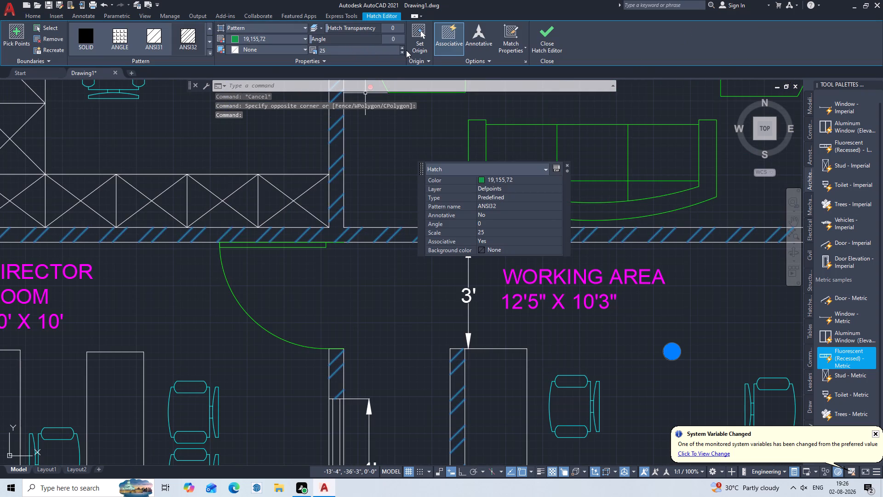
triple_click(403, 52)
triple_click(403, 52)
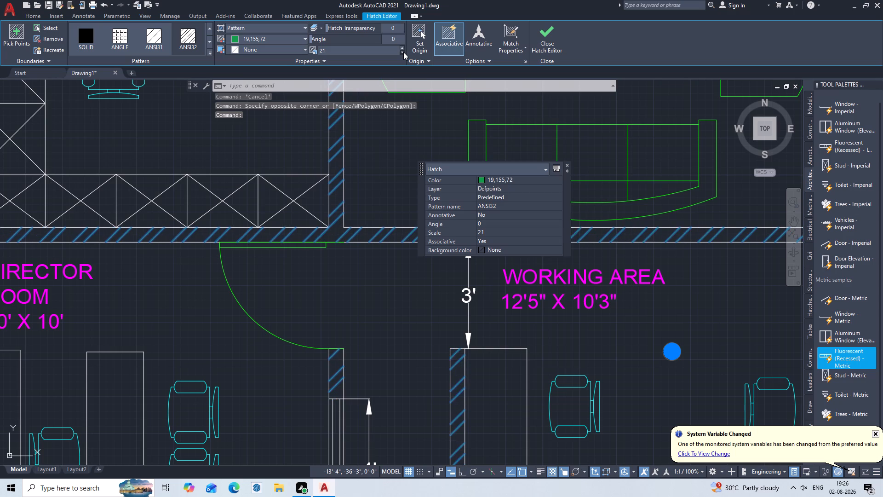
click(401, 52)
click(401, 52)
double_click(401, 52)
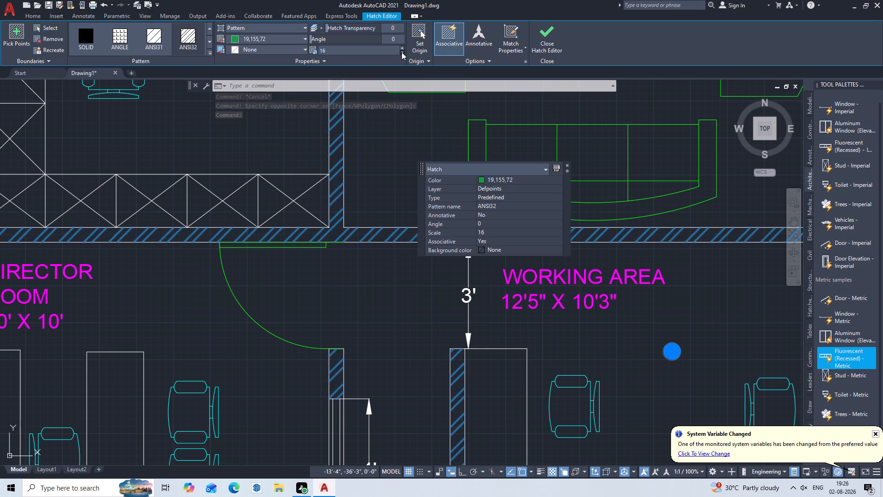
scroll(379, 162, down, 2)
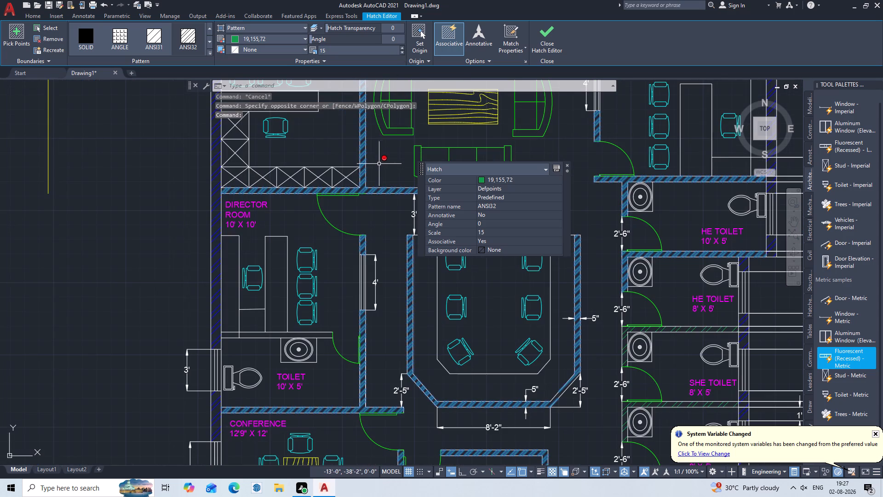
key(Escape)
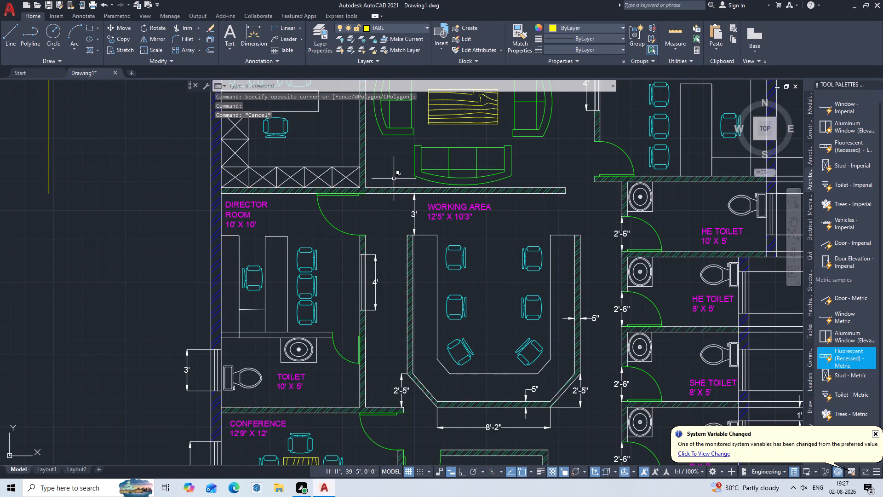
Match the inner outline of the working area's U-shaped desk, including its end edges, to the properties of the yellow sample line.
scroll(395, 175, down, 2)
middle_drag(633, 188, 633, 244)
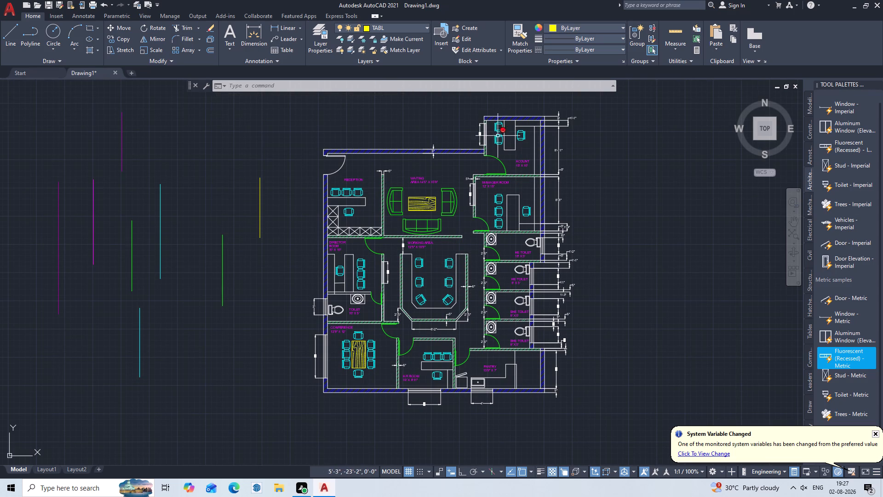
click(525, 37)
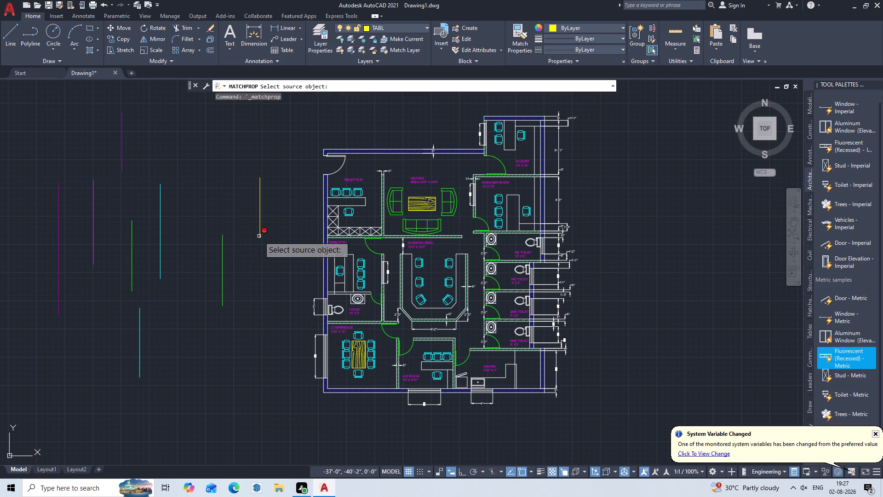
click(259, 236)
scroll(407, 289, up, 2)
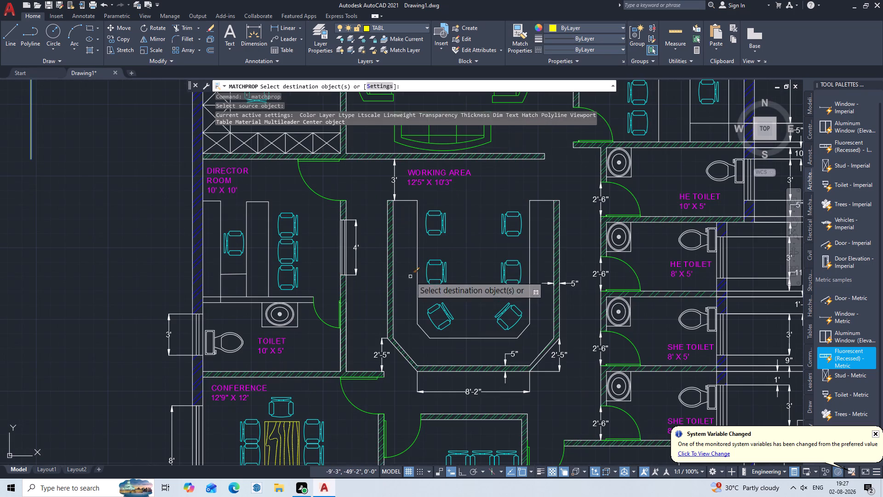
click(408, 198)
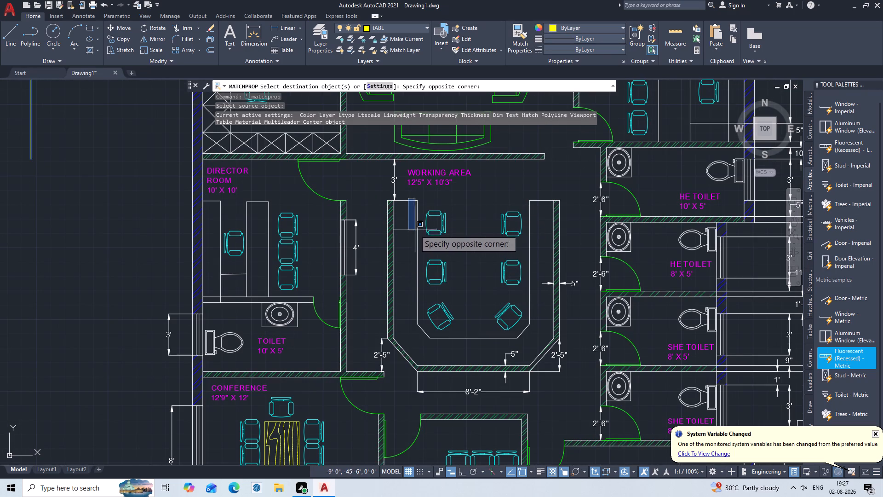
click(421, 235)
click(418, 266)
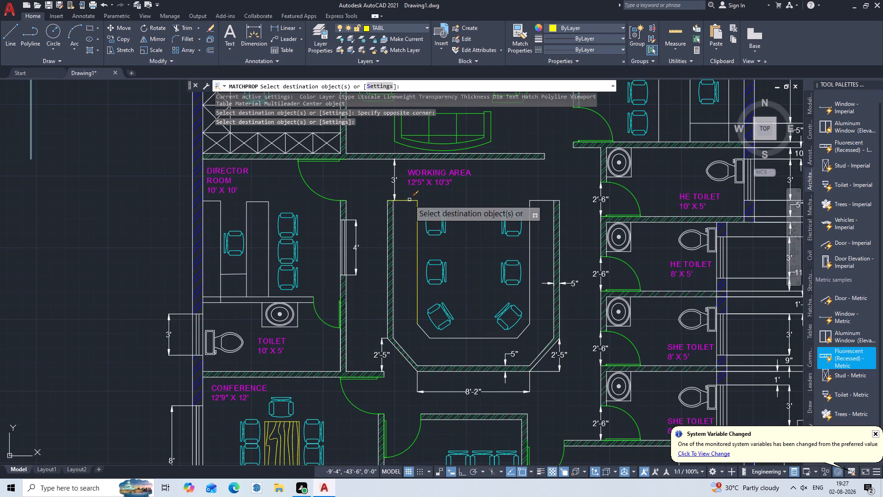
click(409, 200)
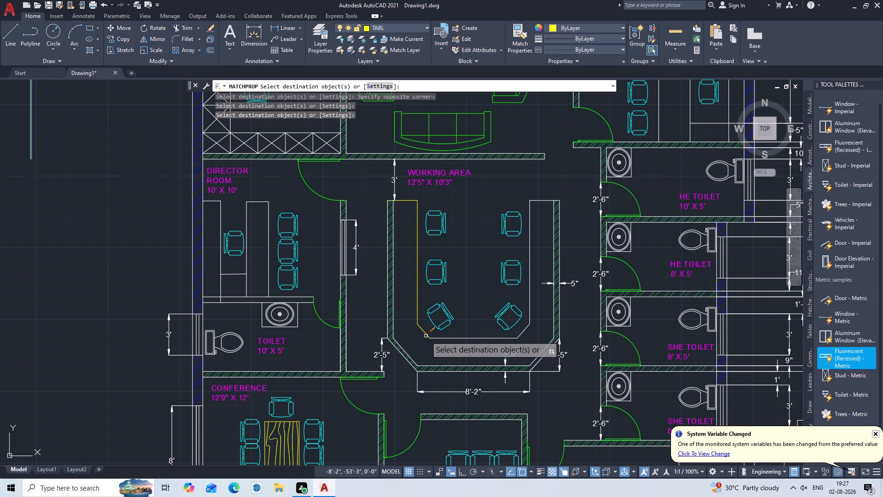
click(426, 336)
click(459, 339)
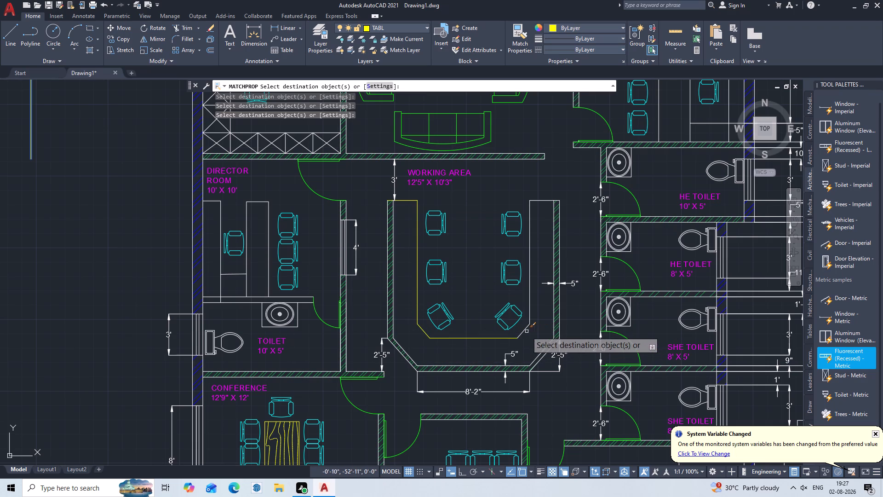
click(523, 330)
click(528, 308)
click(532, 297)
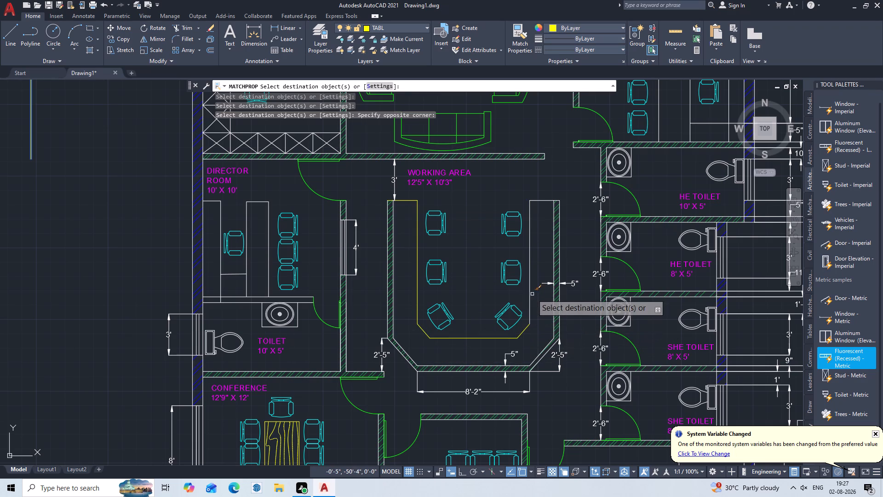
click(542, 189)
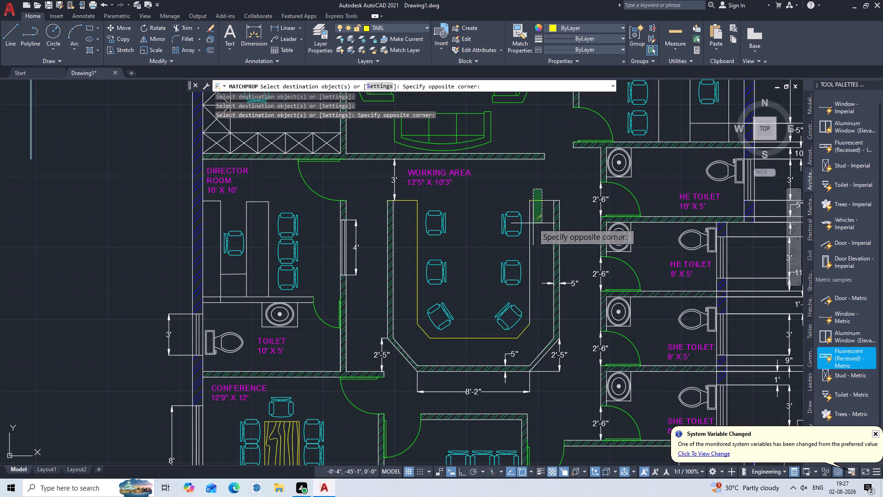
click(526, 237)
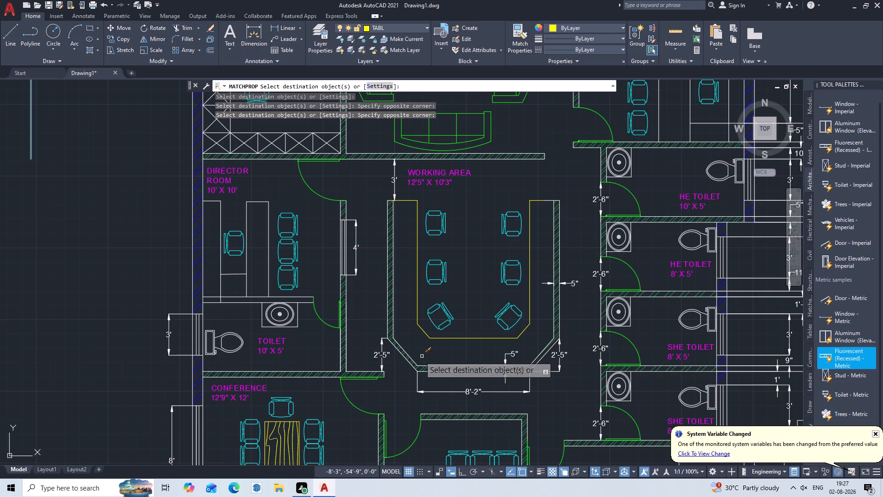
Match the straight and angled partition wall lines on the working area's director room side to the yellow sample line, leaving the hatch out.
click(409, 364)
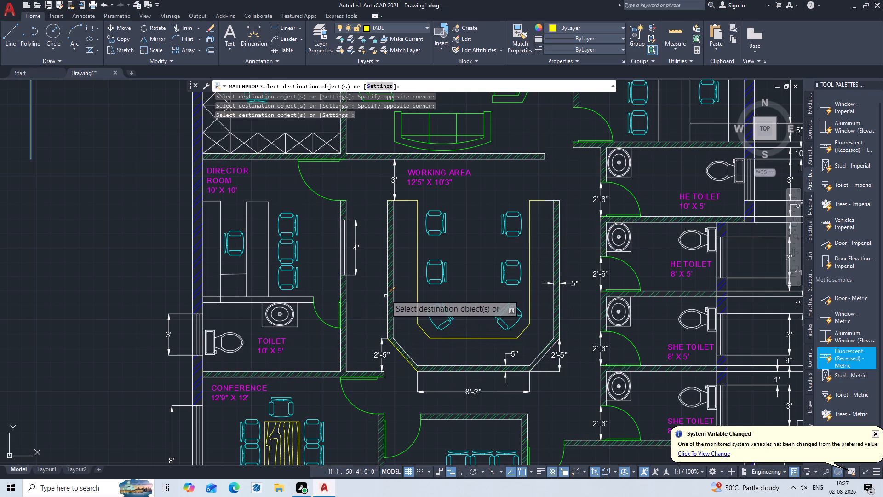
click(402, 348)
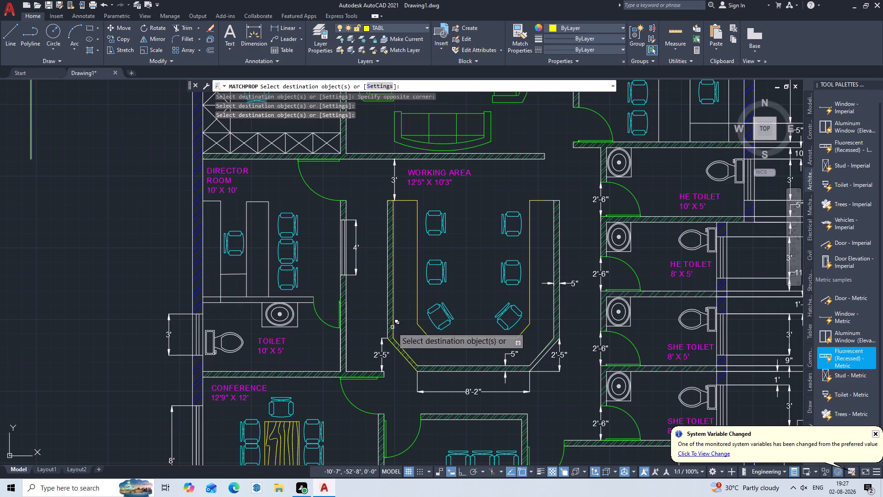
click(392, 327)
click(415, 360)
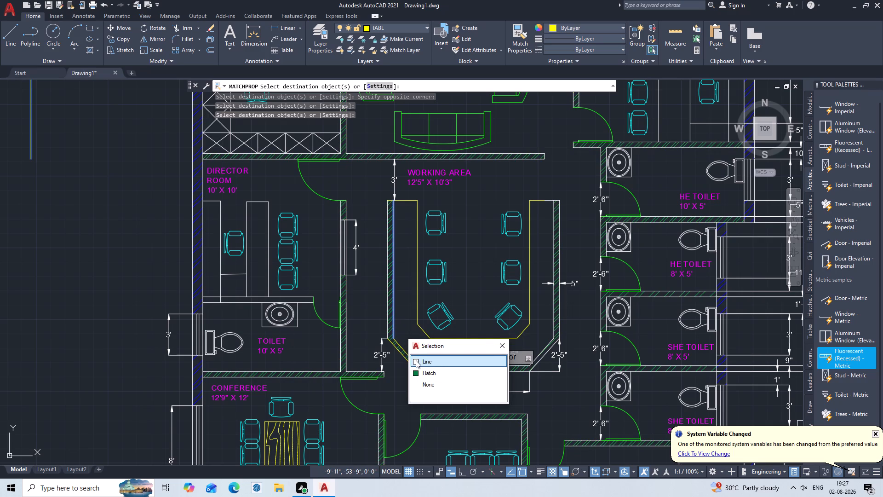
click(414, 363)
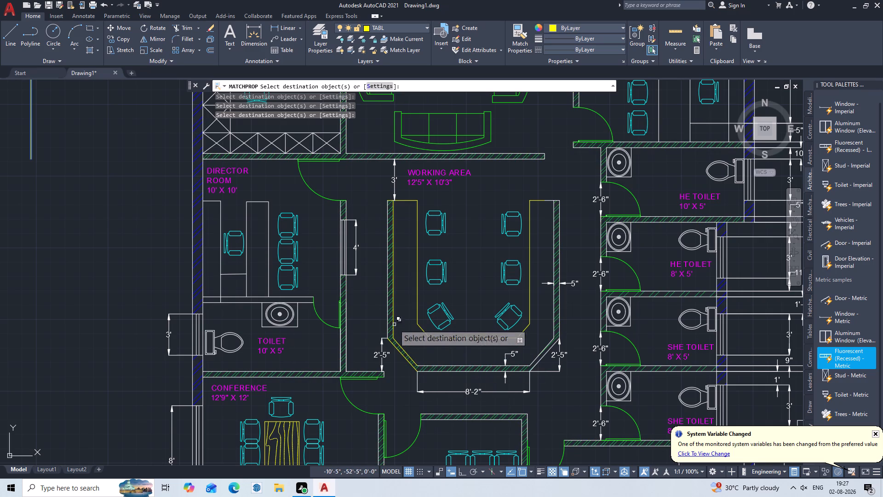
scroll(400, 314, up, 2)
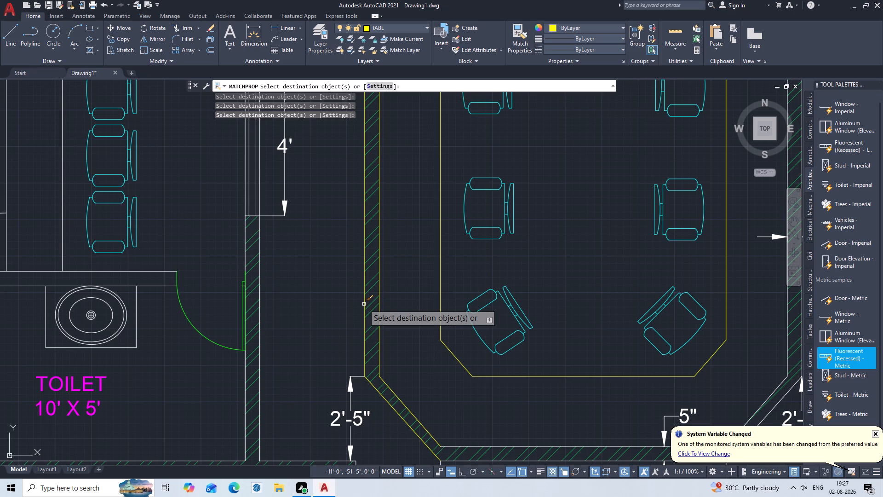
click(364, 304)
scroll(415, 346, down, 2)
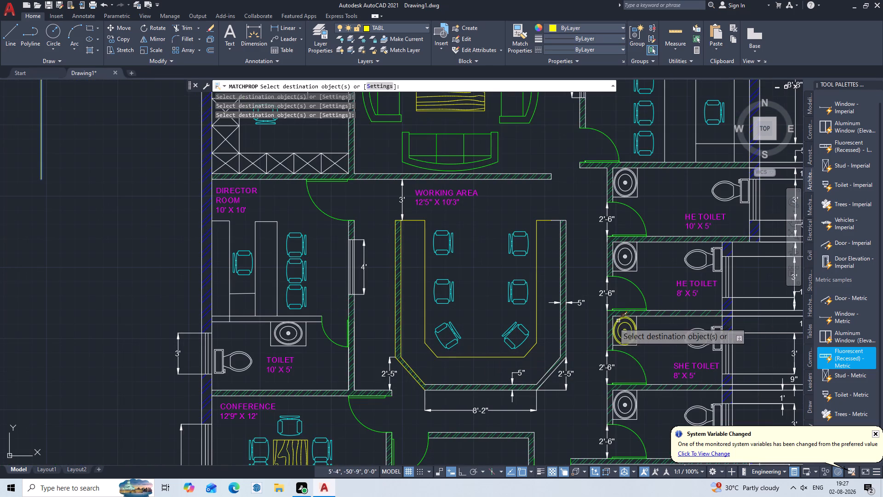
Match both straight partition wall lines on the working area's toilet side to the yellow sample line, choosing the lines over the hatch.
scroll(579, 322, up, 2)
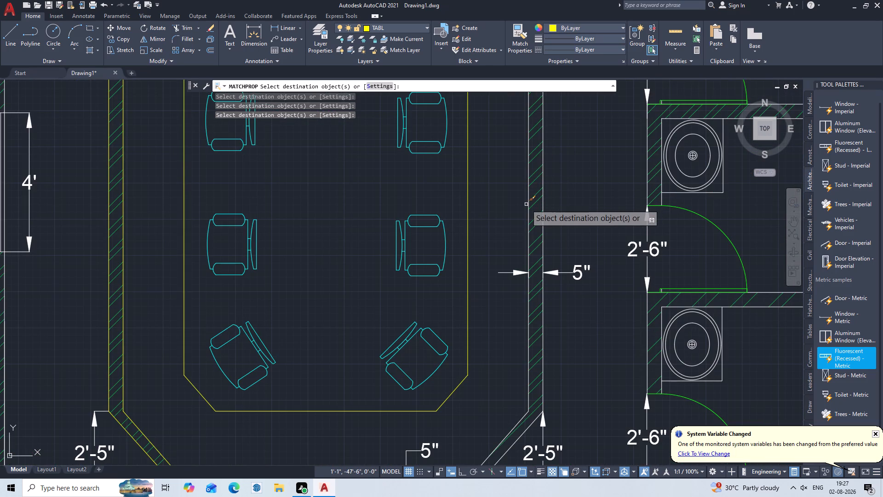
click(530, 209)
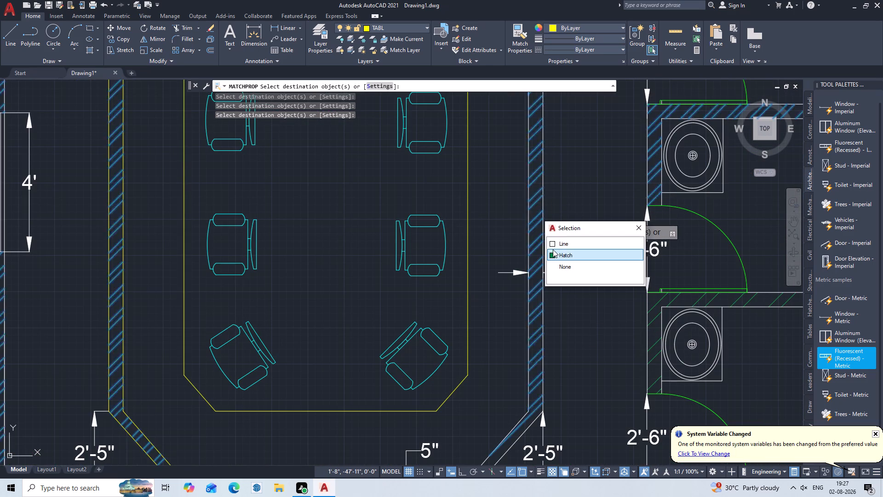
click(550, 242)
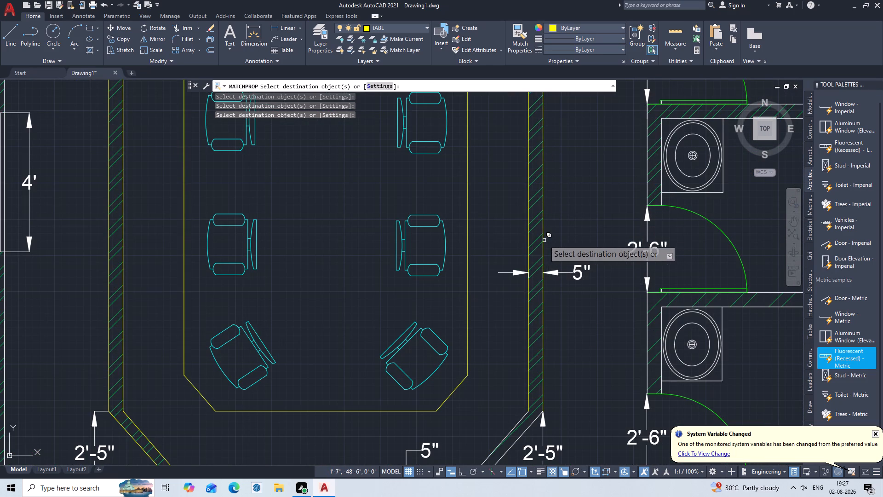
click(544, 240)
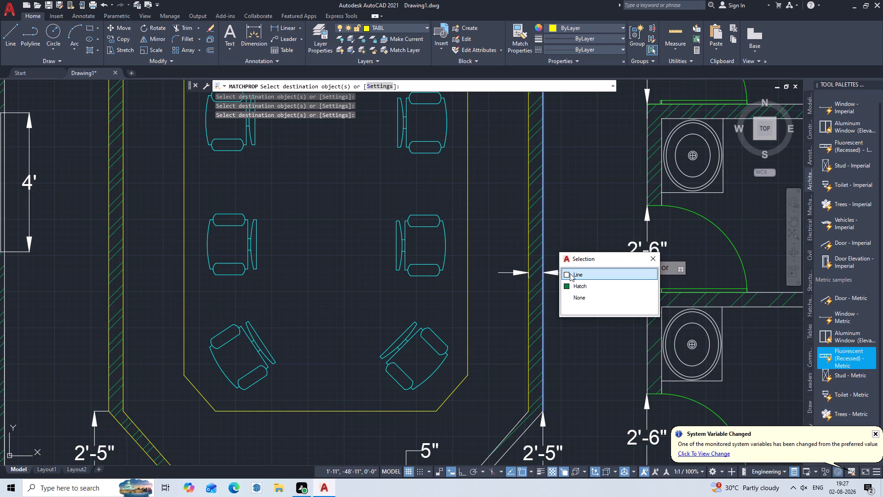
click(568, 275)
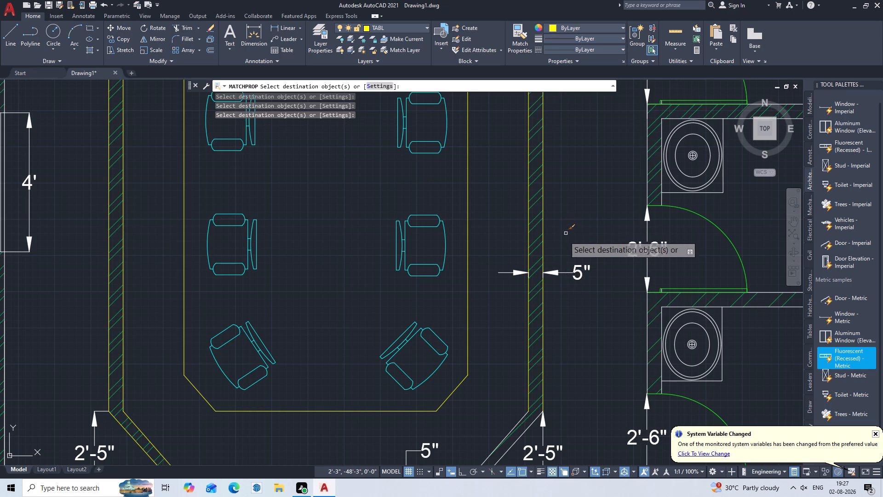
Match the working area's partition lines above the 8'-2" dimension and the angled lines on the toilet side to the yellow sample line.
scroll(563, 328, down, 1)
middle_drag(570, 340, 584, 237)
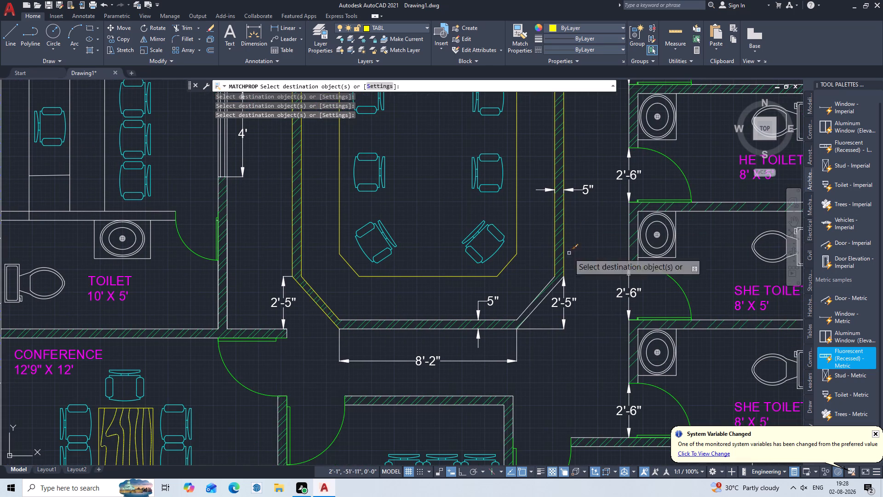
scroll(402, 330, up, 1)
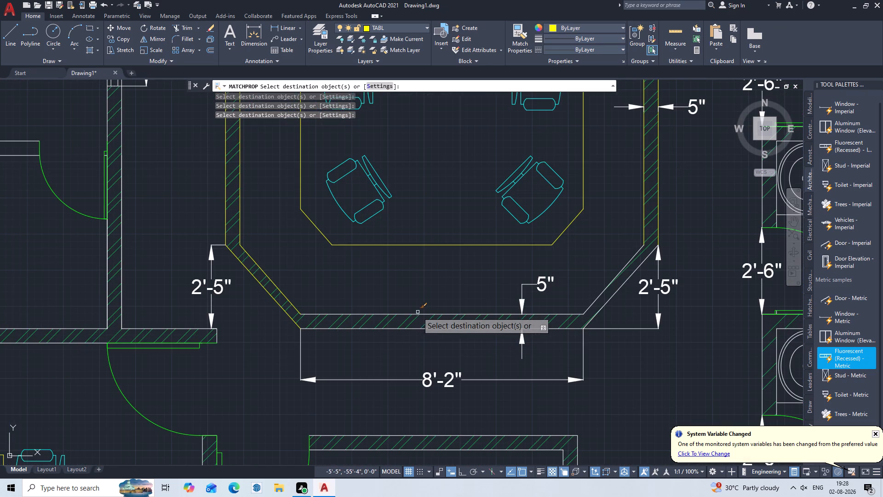
click(425, 315)
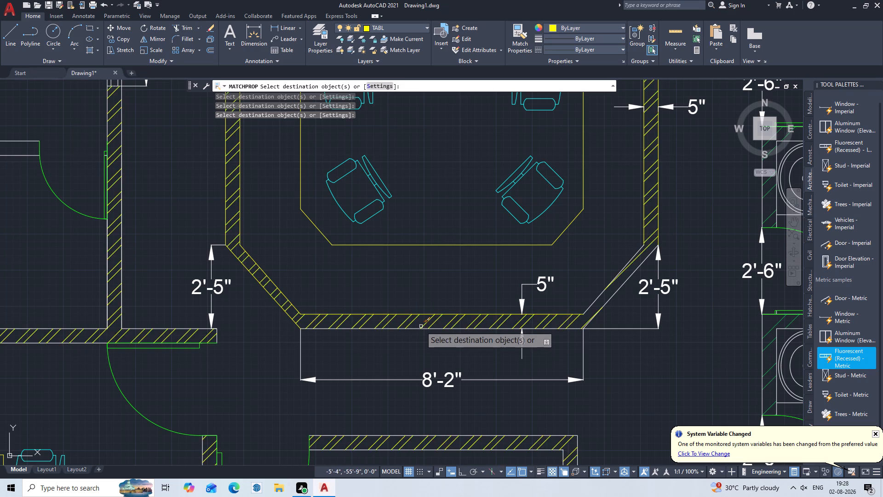
click(417, 330)
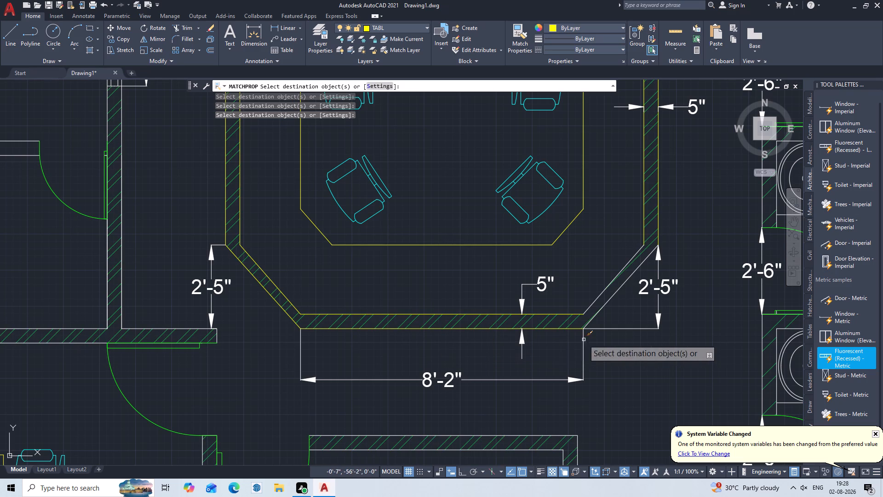
click(598, 312)
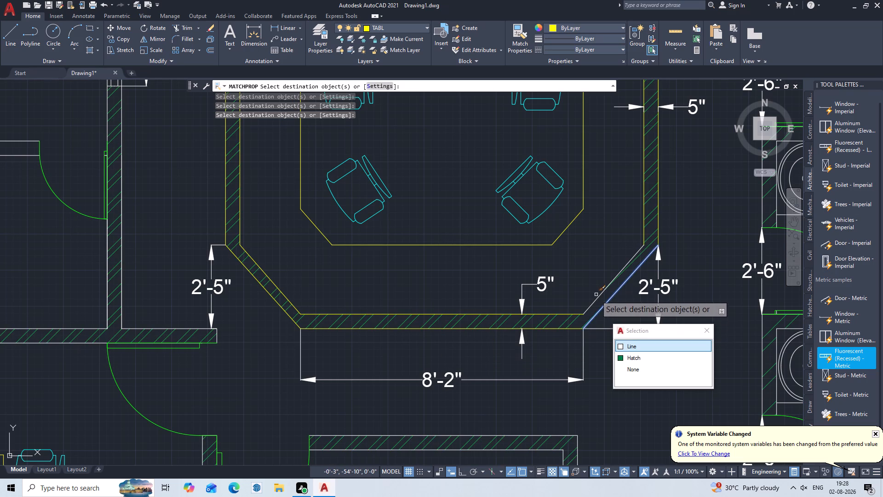
click(616, 343)
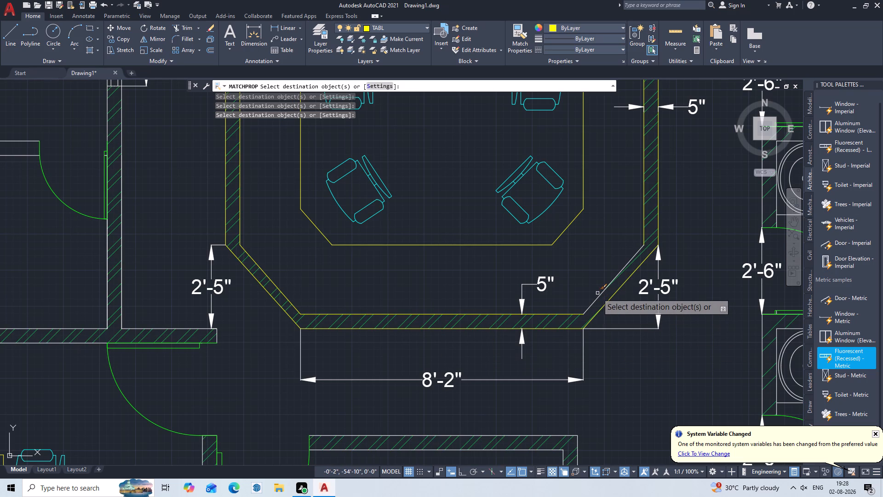
click(601, 295)
Match the remaining white end edge by the working area's toilet-side partition to the yellow sample line, and end property matching.
scroll(627, 214, down, 1)
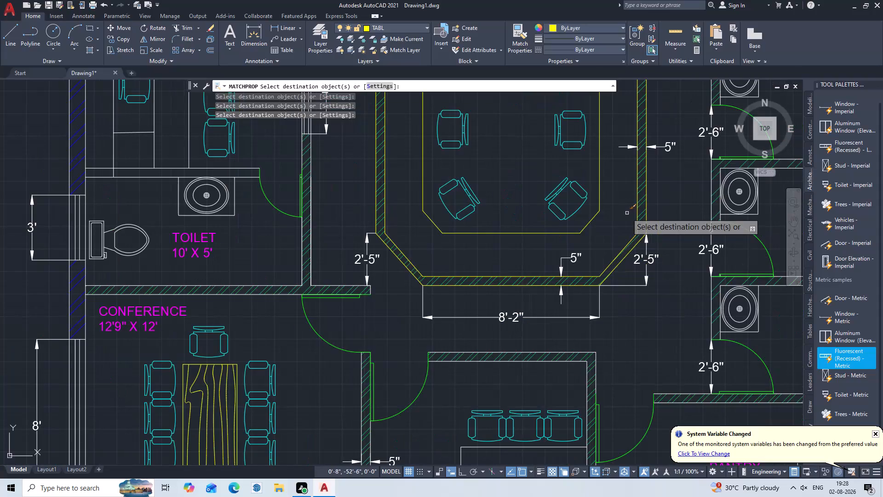
middle_drag(626, 213, 567, 385)
scroll(588, 187, up, 2)
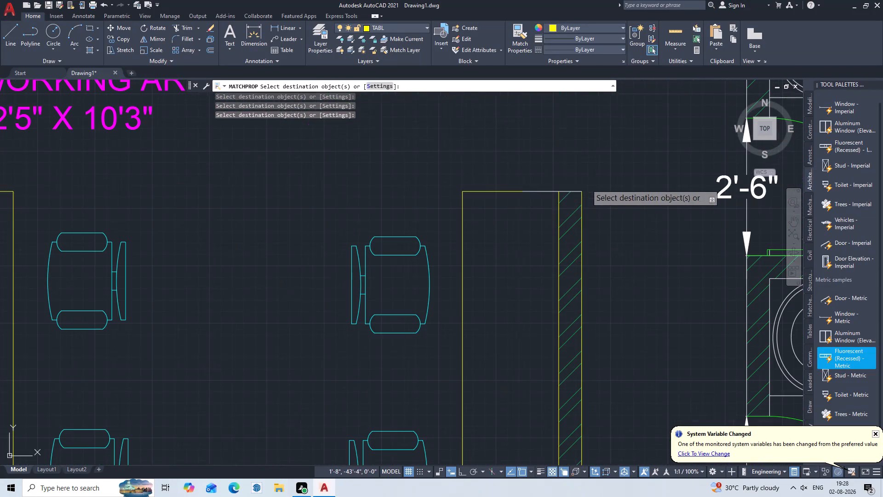
click(547, 192)
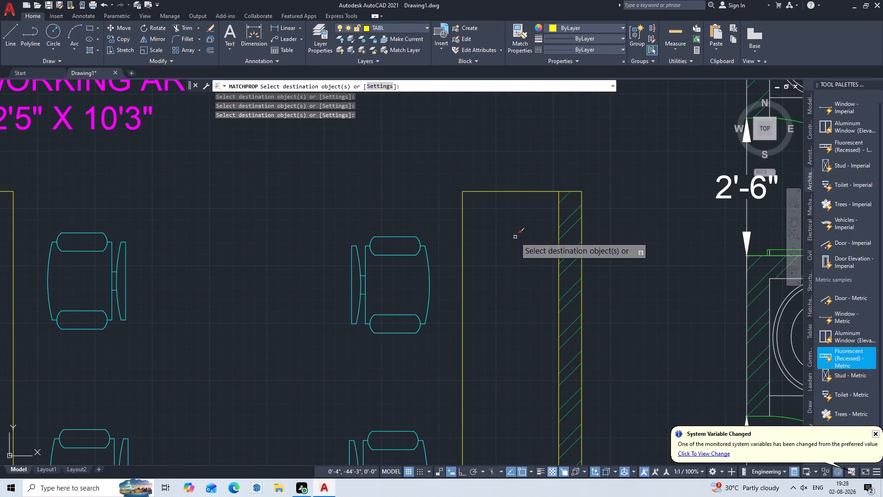
scroll(516, 237, down, 3)
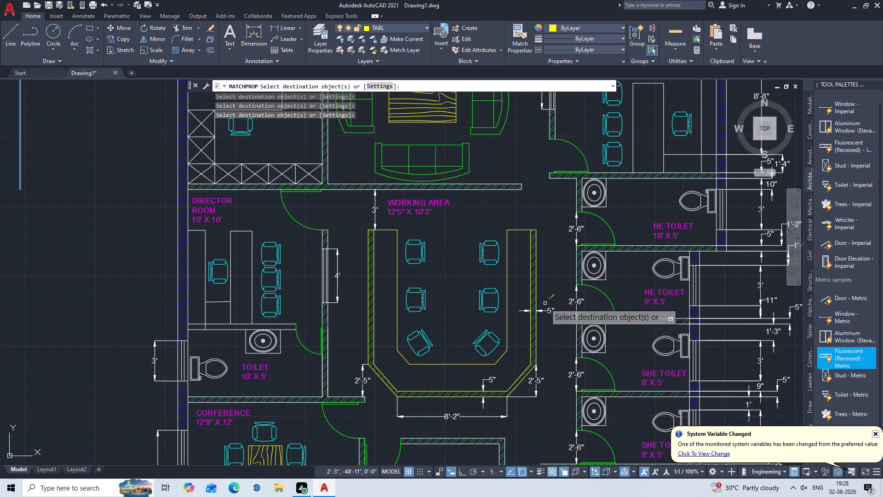
key(Escape)
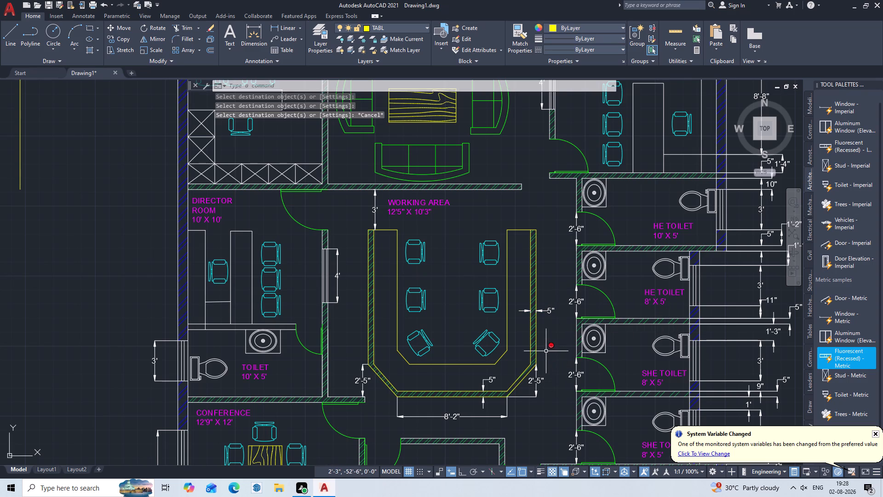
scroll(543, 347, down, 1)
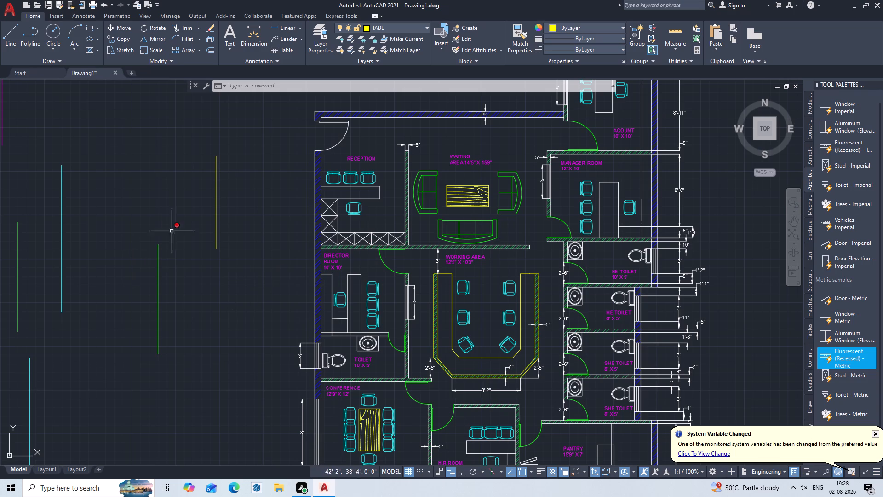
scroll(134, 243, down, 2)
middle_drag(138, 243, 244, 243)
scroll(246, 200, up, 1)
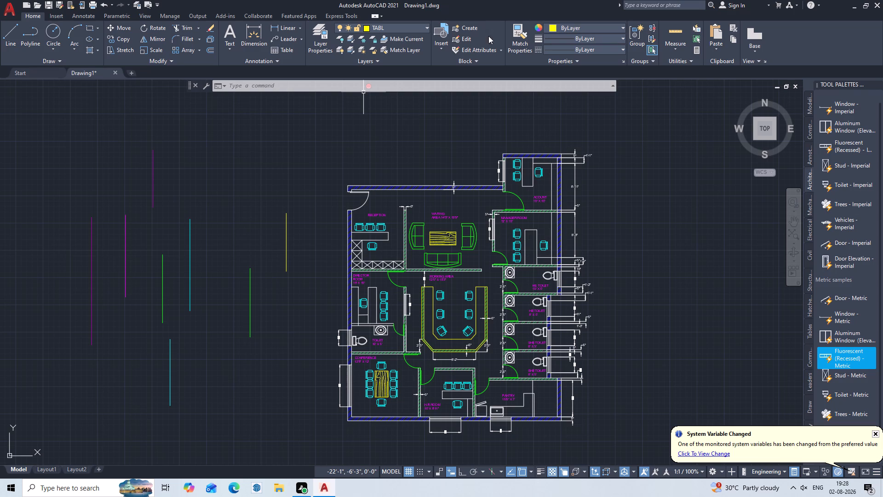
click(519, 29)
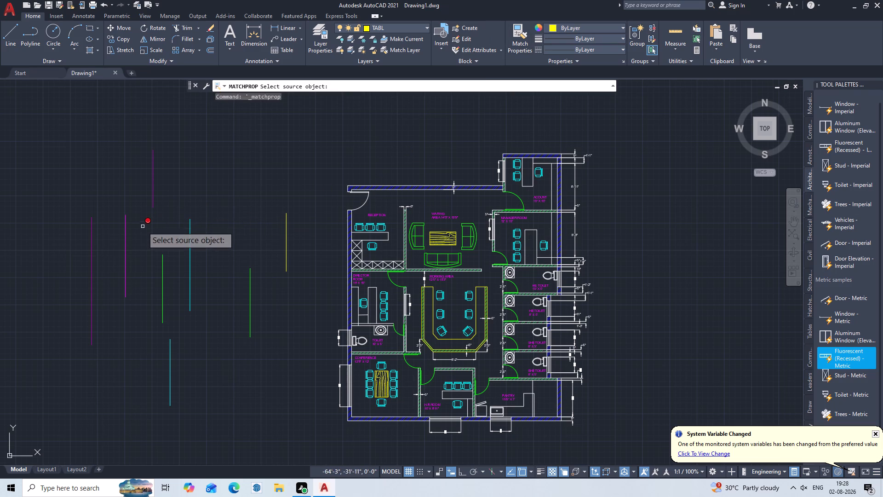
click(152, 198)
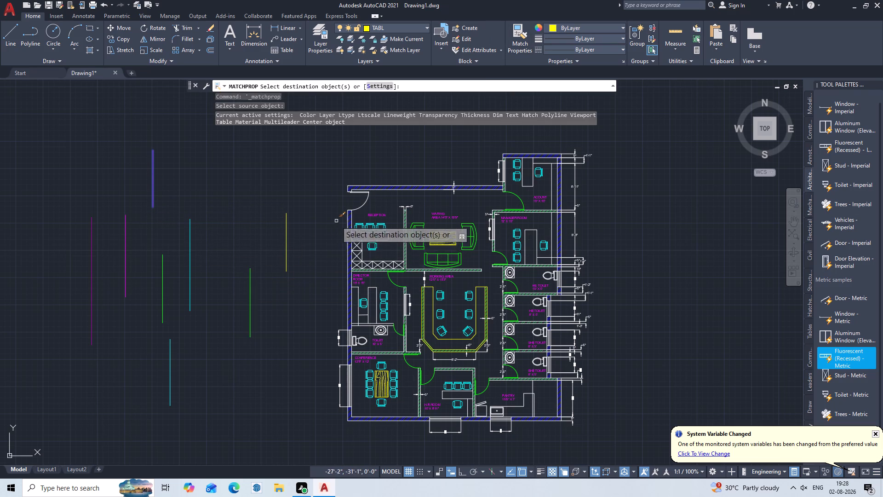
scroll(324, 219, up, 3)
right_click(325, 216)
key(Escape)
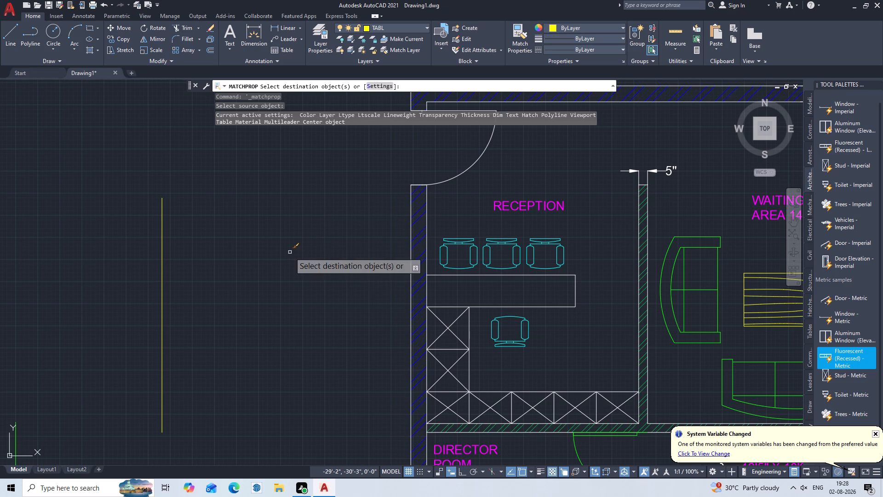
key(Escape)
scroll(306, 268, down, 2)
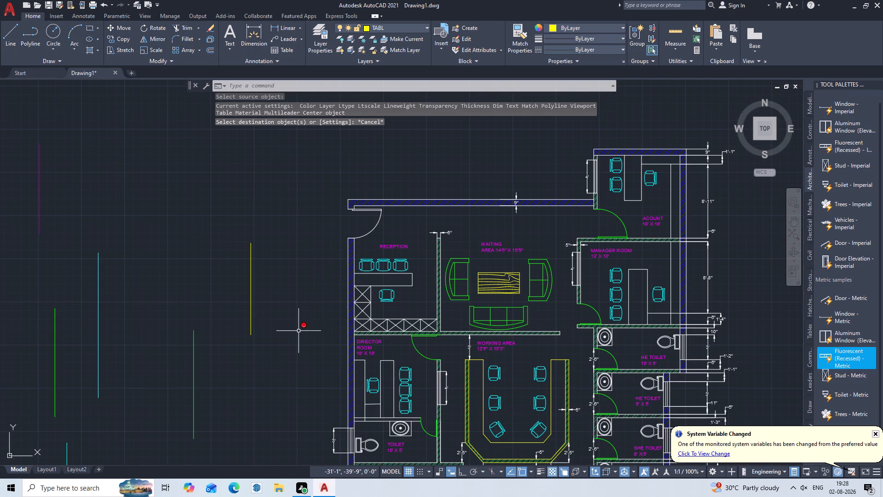
Match the white entrance door beside the reception to the green sample line and end property matching.
click(521, 46)
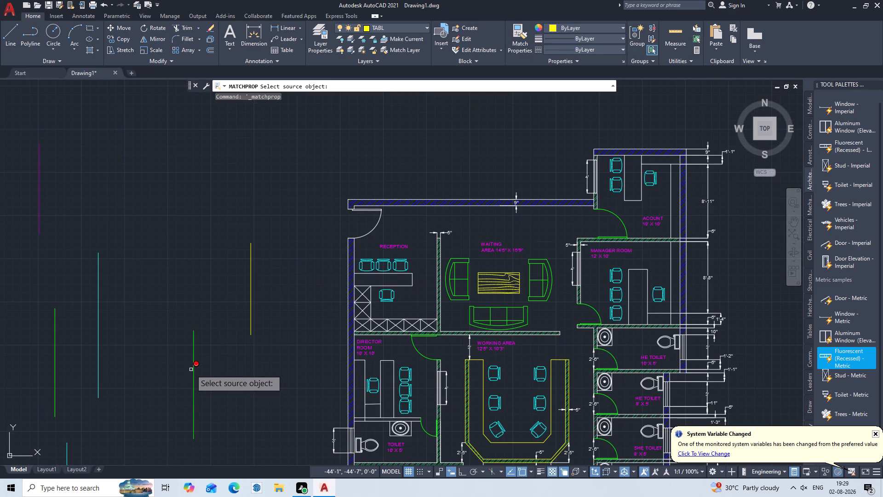
click(192, 372)
click(194, 363)
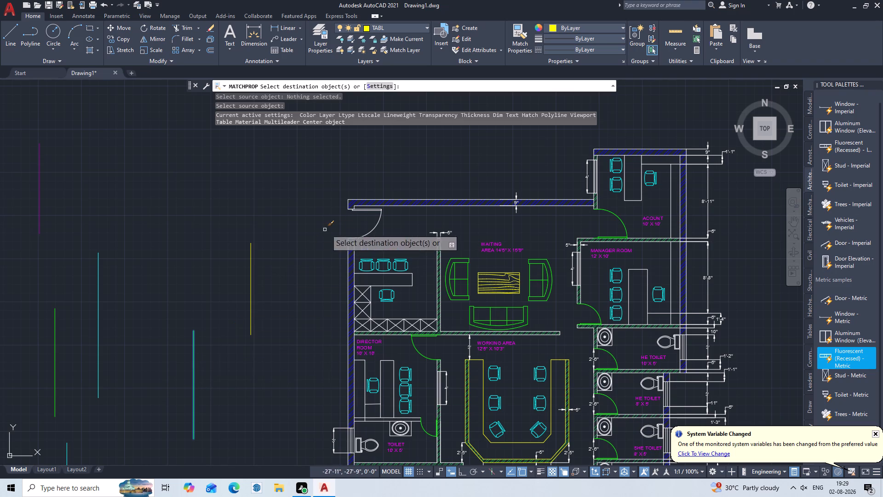
click(364, 236)
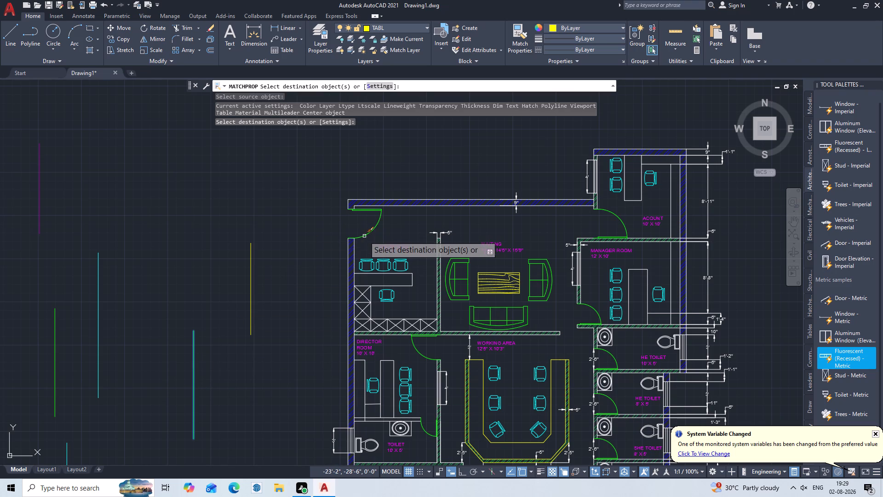
key(Escape)
Match the toilet's 3' window and the conference room's 8' window to the uppermost magenta sample line.
scroll(368, 236, down, 2)
scroll(333, 248, up, 1)
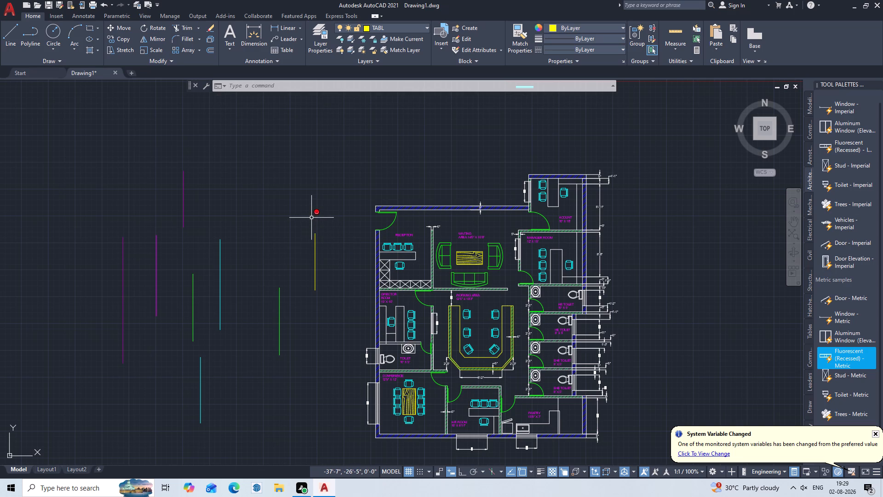
click(520, 34)
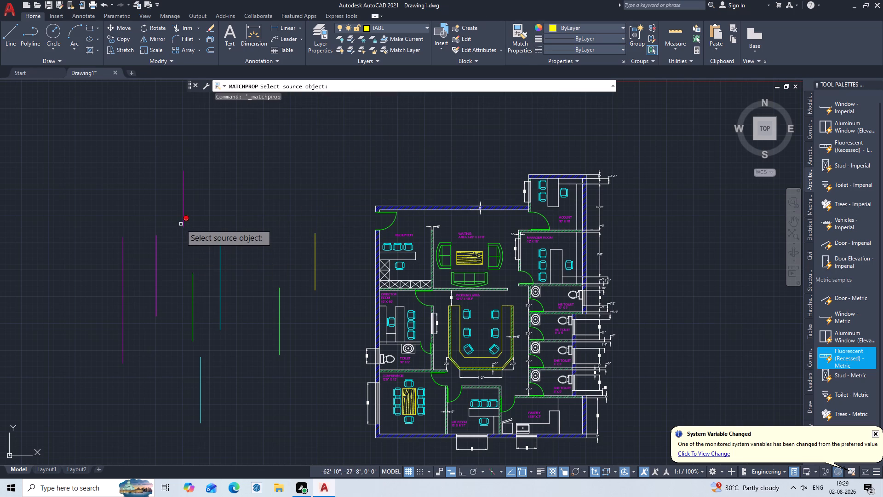
click(183, 222)
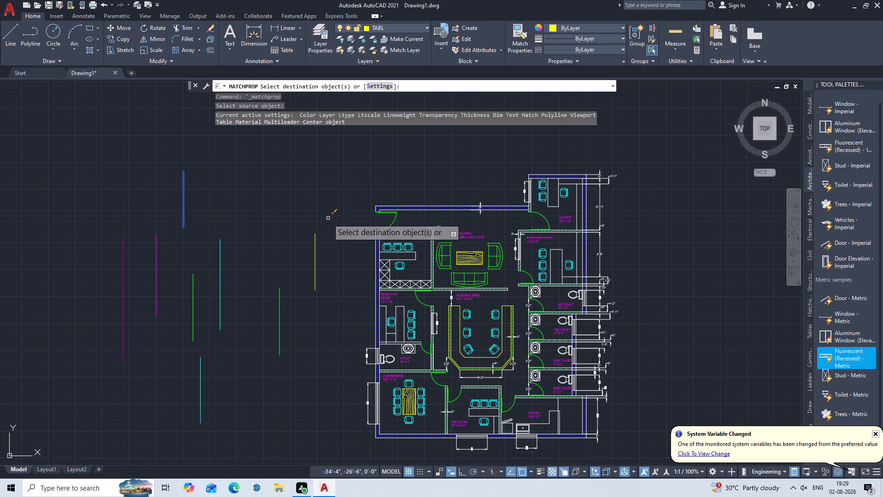
scroll(332, 220, up, 2)
scroll(394, 313, down, 1)
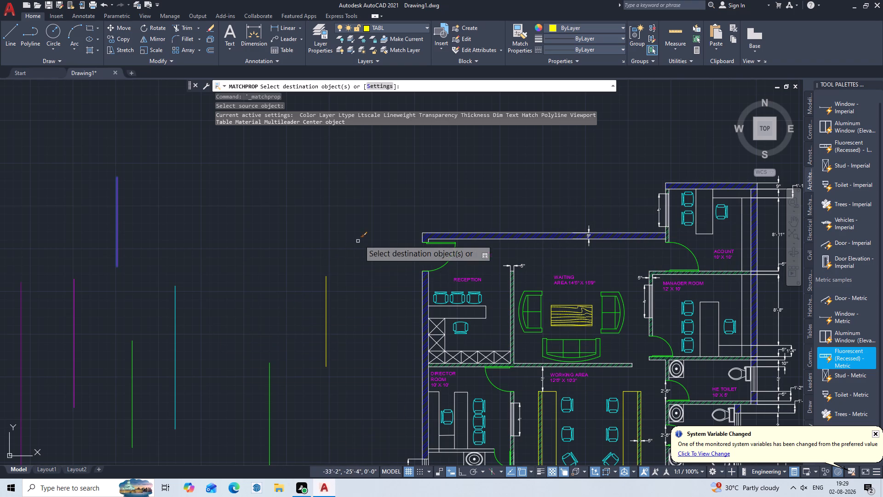
scroll(375, 233, down, 1)
middle_drag(376, 233, 354, 201)
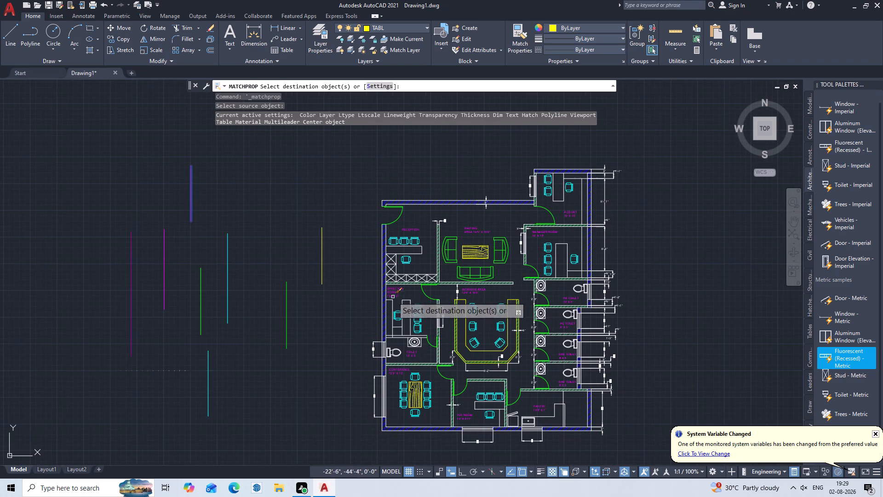
scroll(351, 323, up, 2)
middle_drag(359, 337, 310, 188)
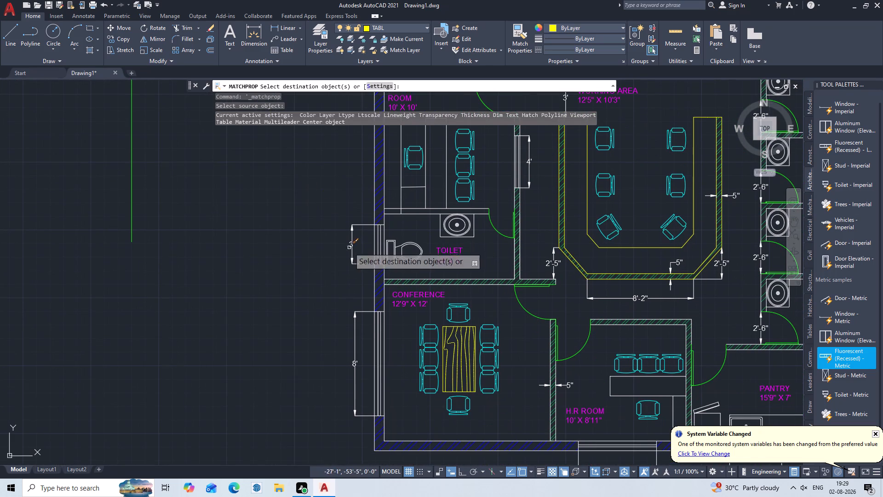
click(379, 243)
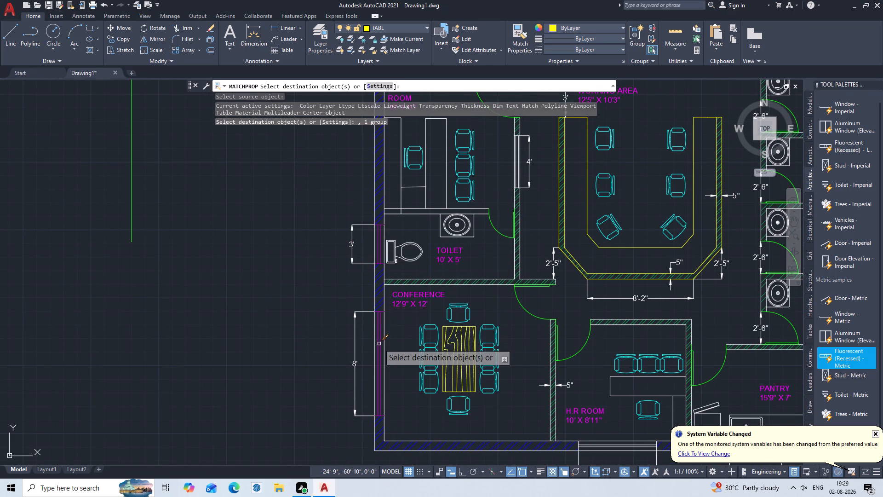
click(379, 344)
Match the H.R. room's 6' window and the pantry window in the outer wall to the same magenta sample line.
scroll(268, 295, down, 1)
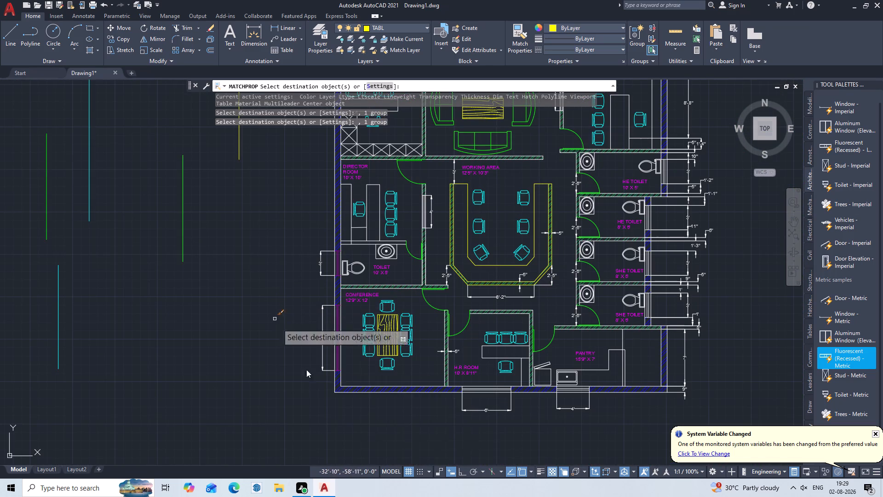
scroll(500, 386, up, 2)
click(497, 394)
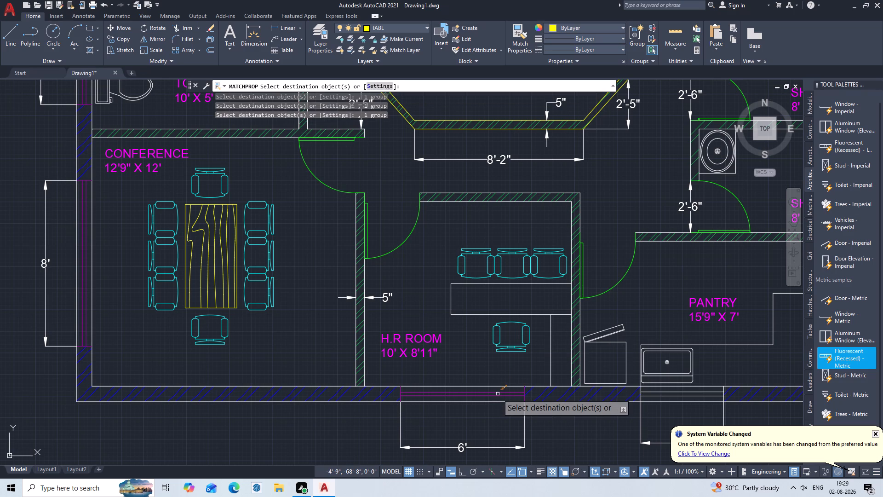
click(670, 396)
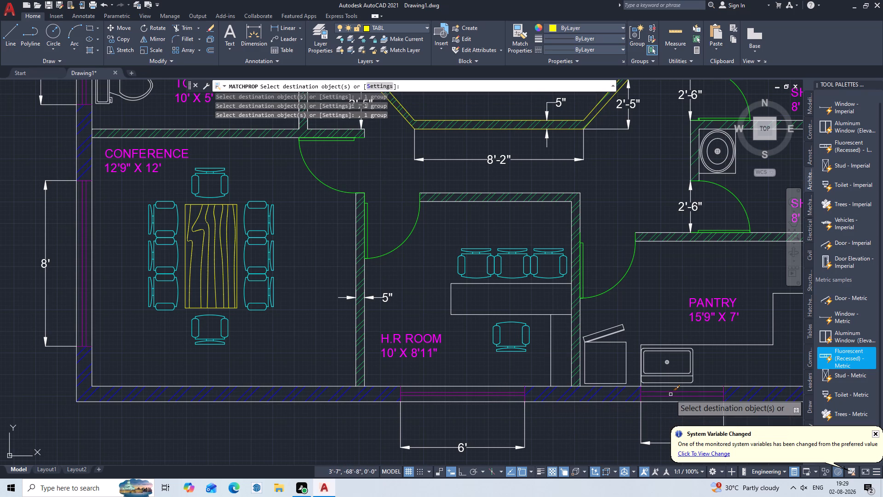
Match the outer-wall windows of both she toilets and both he toilets to the same magenta sample line.
scroll(669, 408, down, 1)
scroll(383, 424, down, 1)
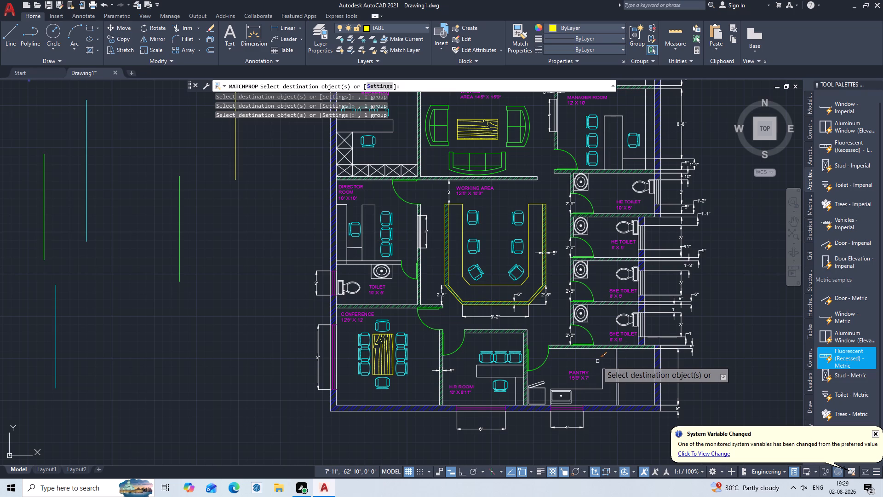
click(642, 329)
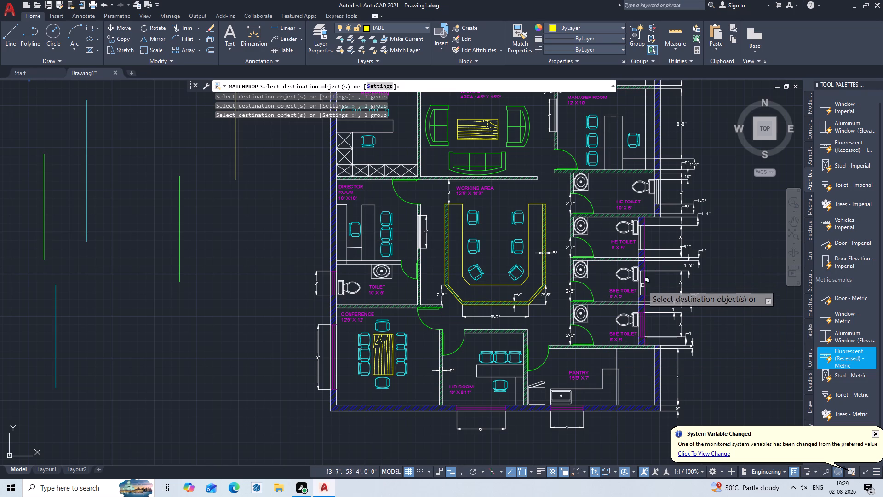
click(642, 286)
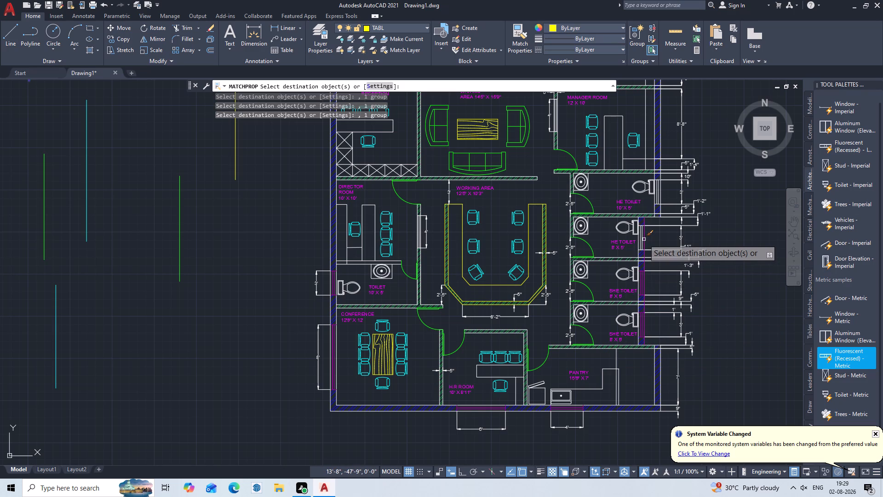
scroll(643, 241, up, 2)
click(636, 238)
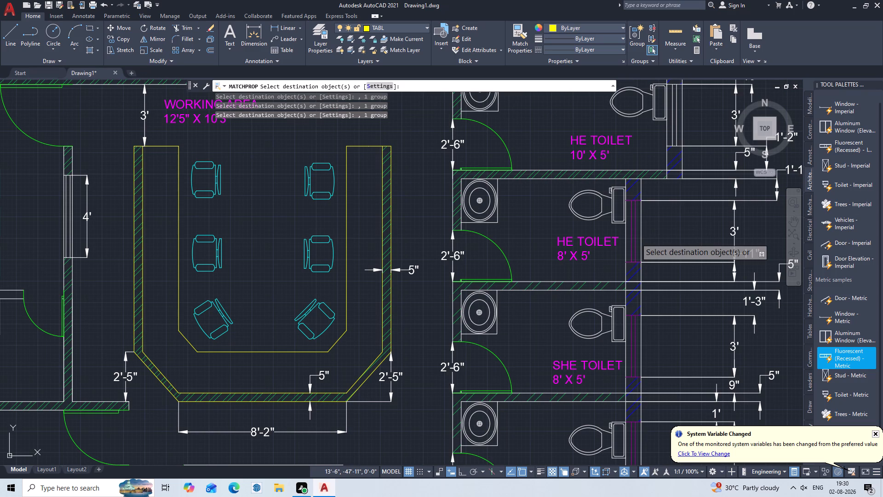
click(674, 123)
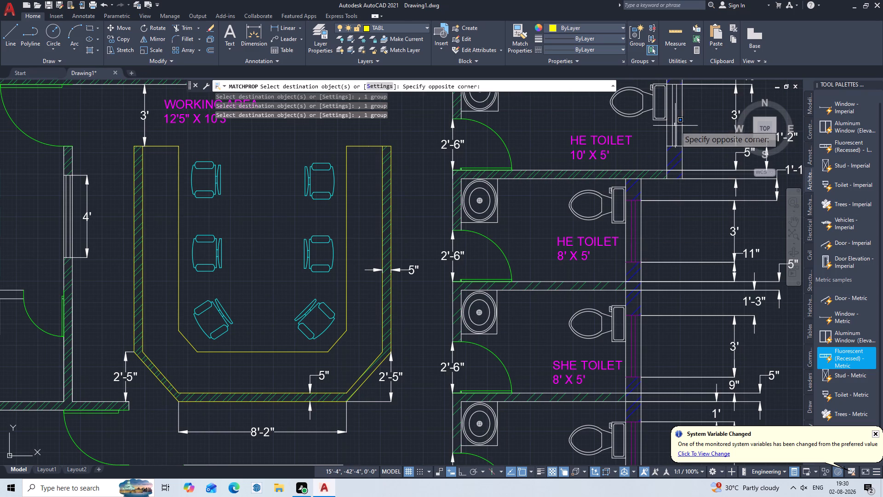
click(672, 134)
Match the 4' windows of the account room and the manager room to the same magenta sample line.
scroll(678, 132, down, 1)
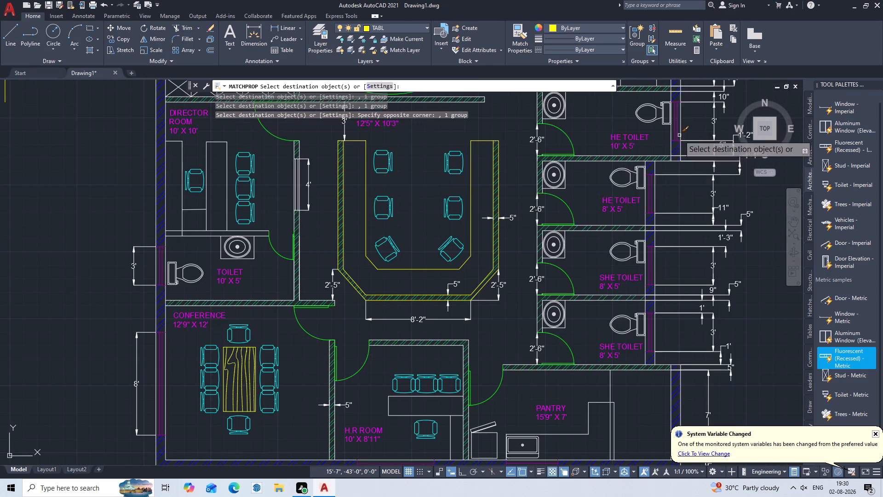
scroll(661, 218, down, 2)
middle_drag(710, 230, 703, 256)
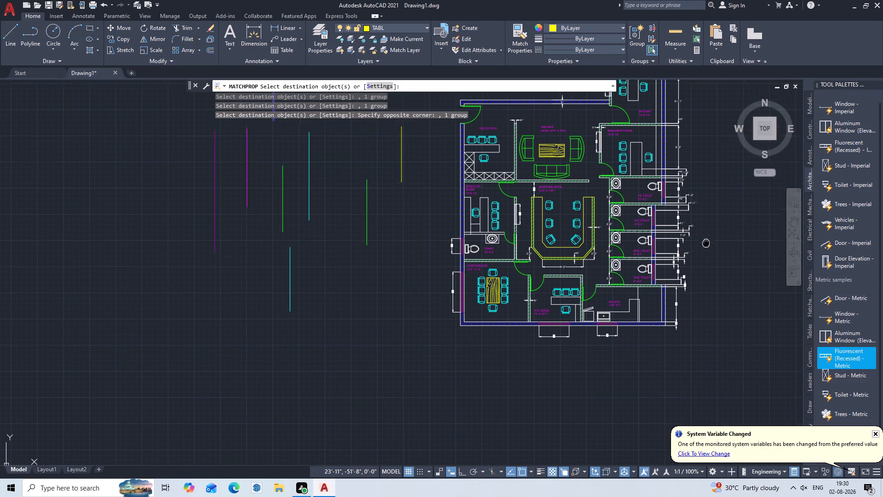
middle_drag(703, 256, 696, 289)
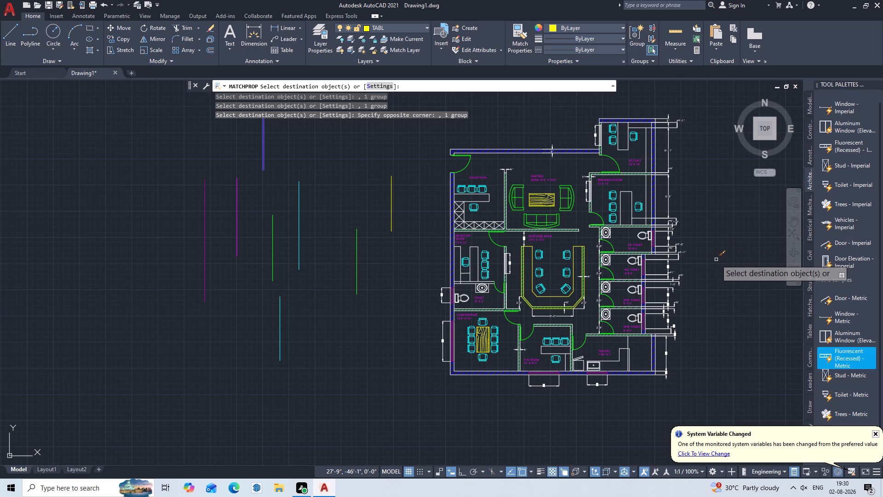
scroll(589, 127, up, 3)
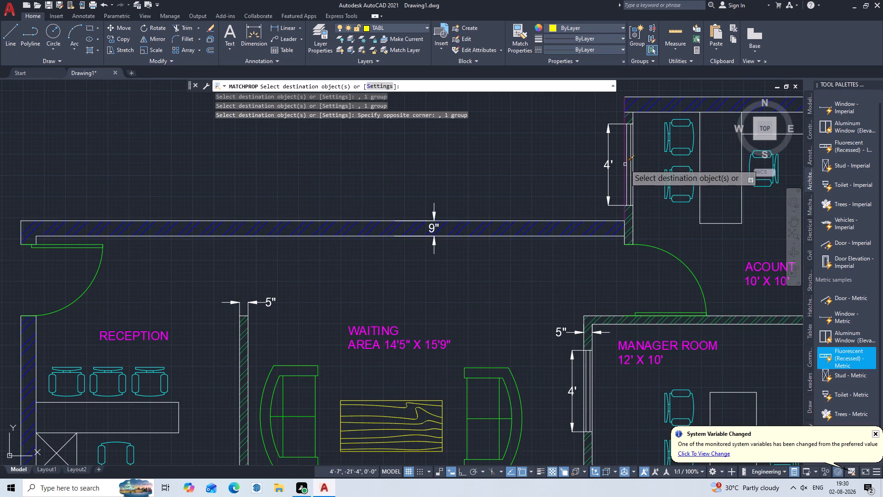
click(627, 165)
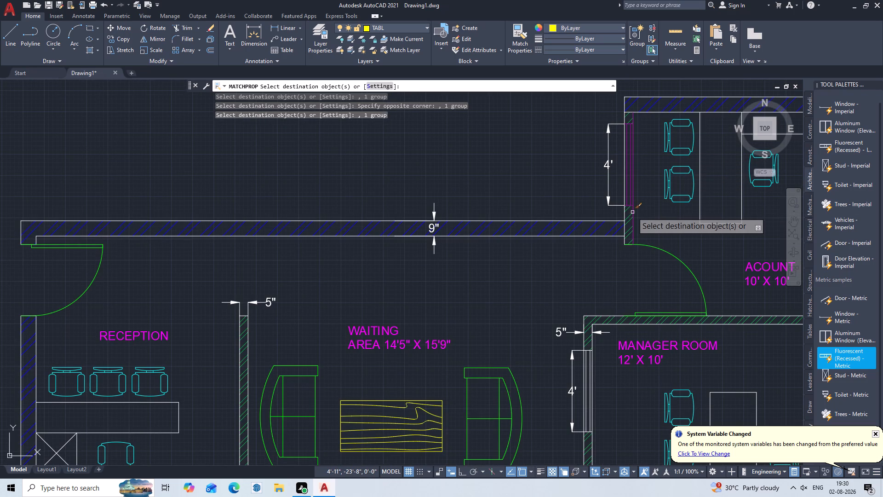
click(586, 397)
Look over the whole floor plan for windows still unmatched, and end property matching.
scroll(526, 166, down, 2)
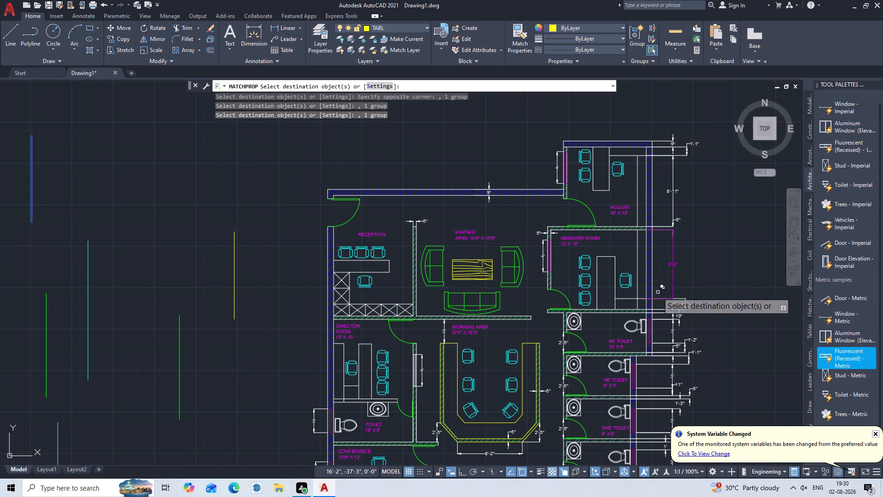
middle_drag(708, 277, 682, 185)
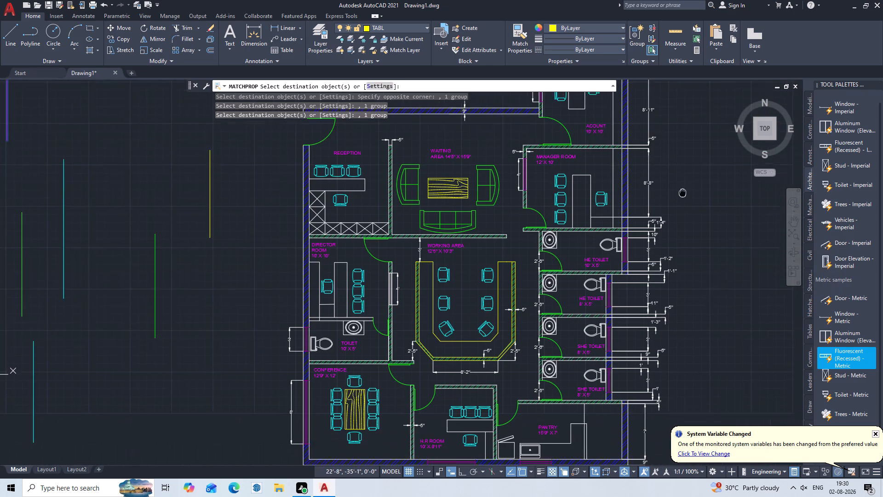
middle_drag(682, 185, 680, 180)
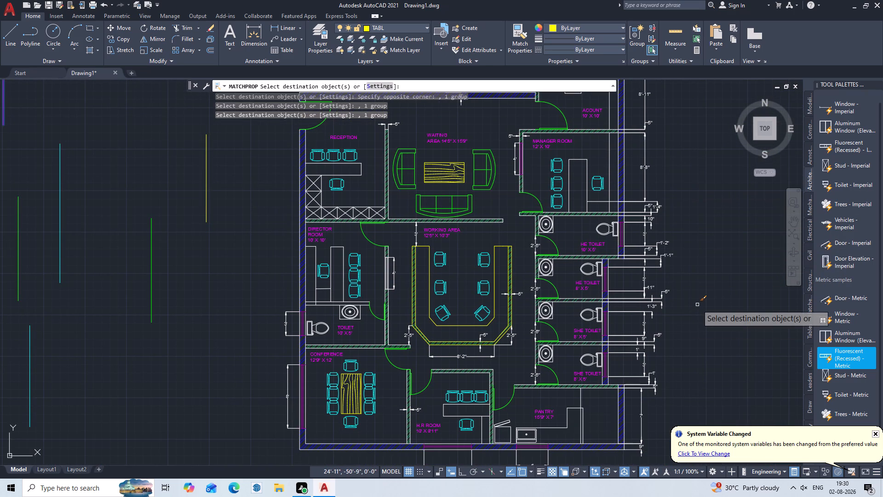
middle_drag(697, 305, 697, 207)
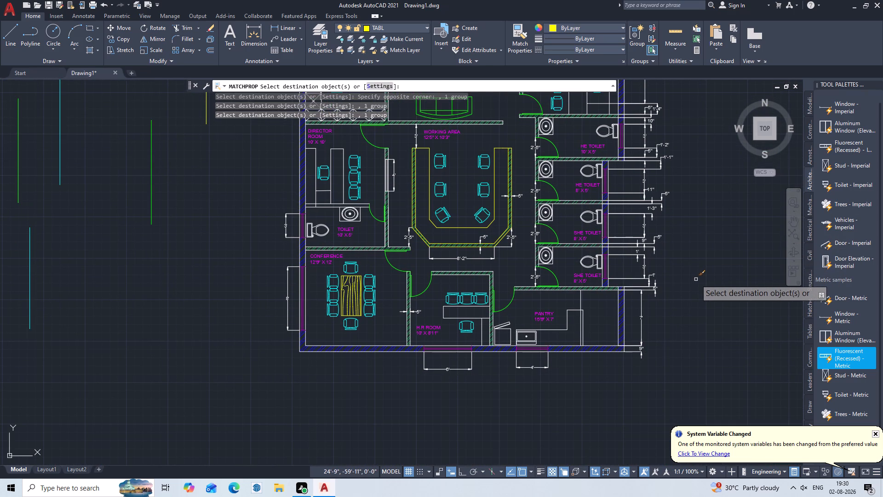
middle_drag(696, 279, 719, 382)
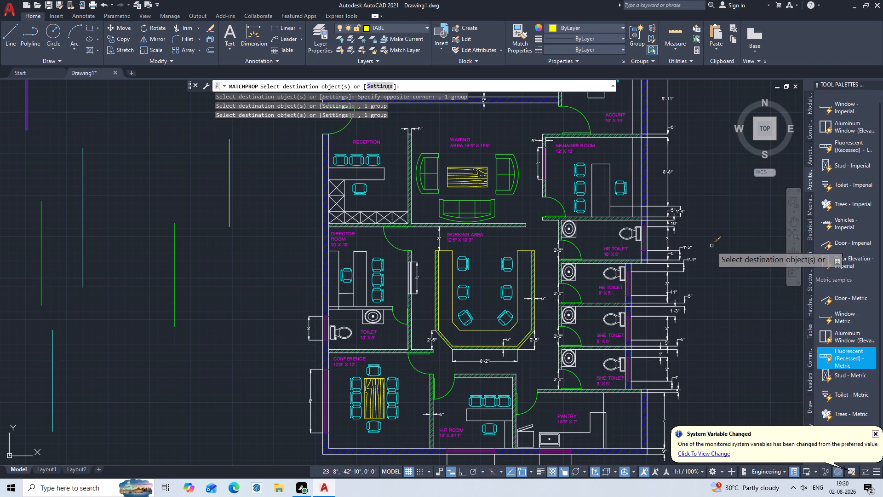
middle_drag(723, 260, 749, 300)
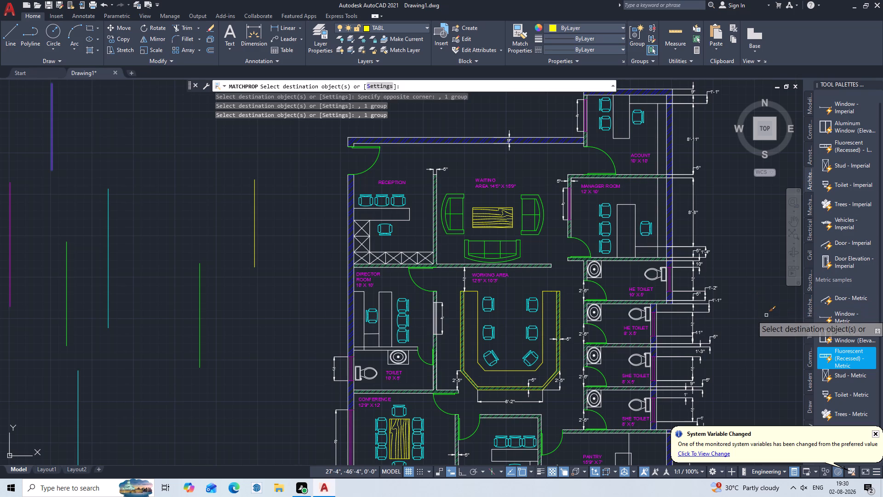
key(Escape)
scroll(766, 315, up, 1)
scroll(766, 315, down, 2)
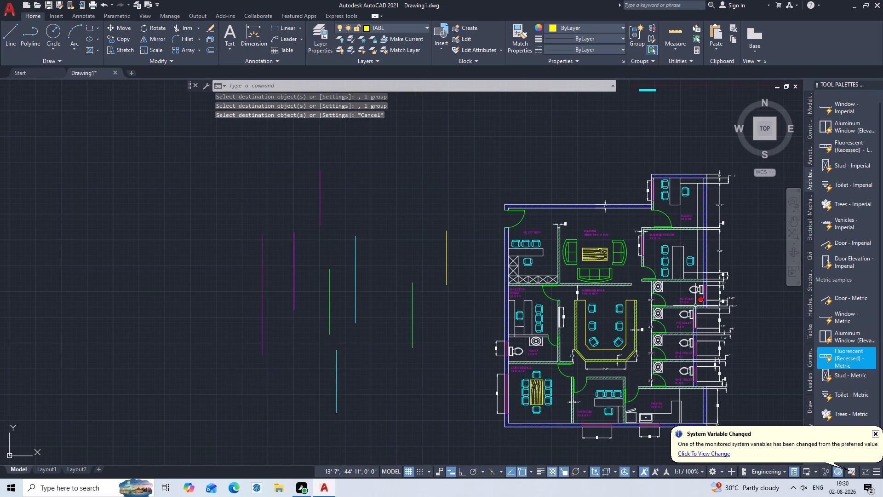
middle_drag(695, 304, 629, 217)
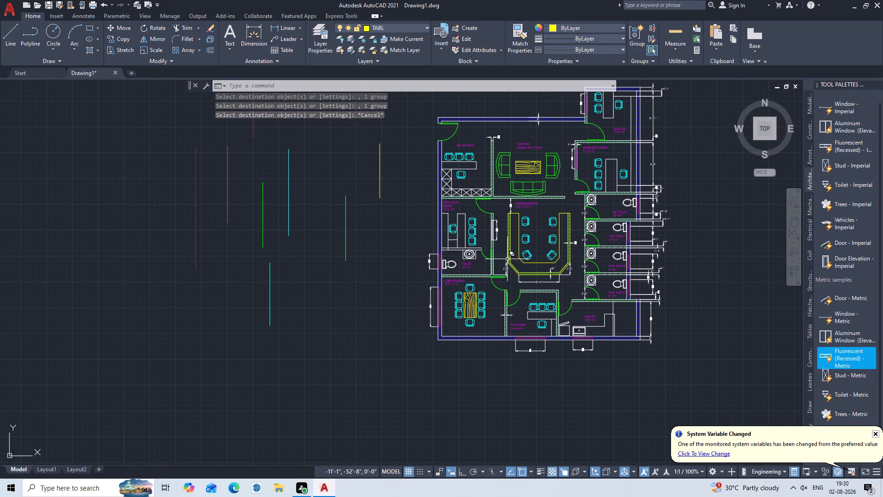
Delete all the coloured sample lines beside the floor plan.
scroll(507, 259, up, 2)
scroll(507, 259, down, 1)
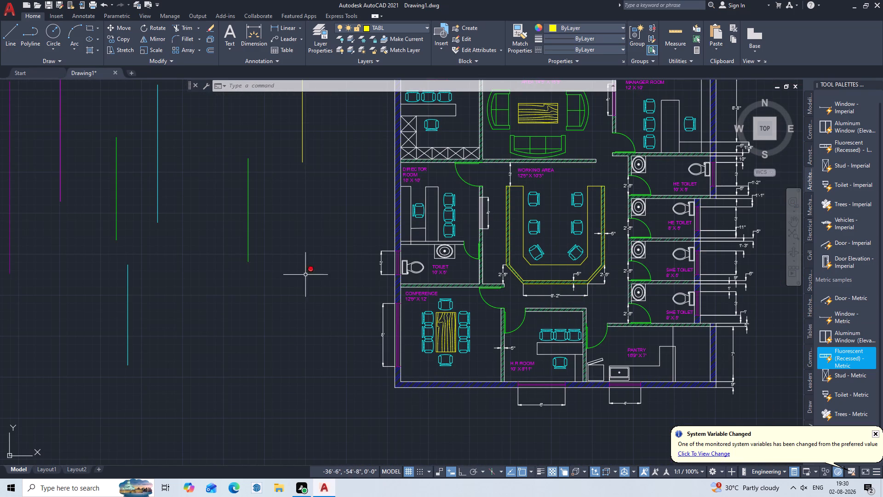
middle_drag(302, 260, 206, 329)
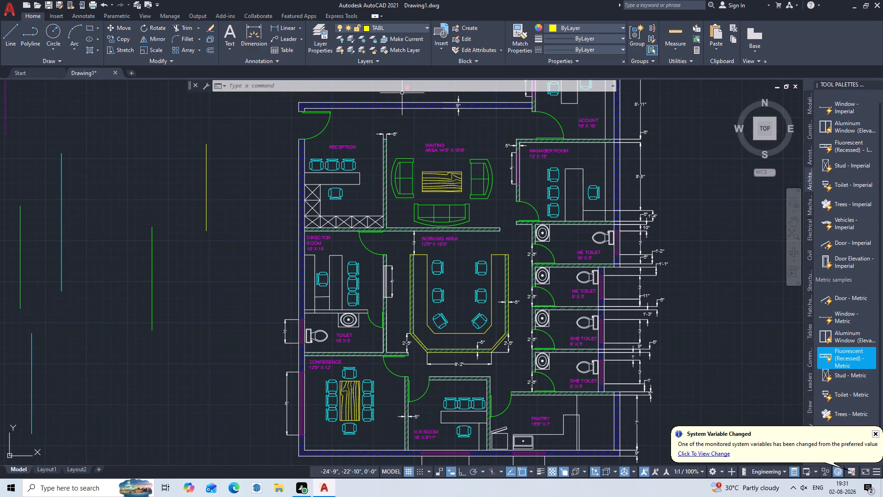
scroll(397, 111, down, 1)
middle_drag(649, 175, 671, 252)
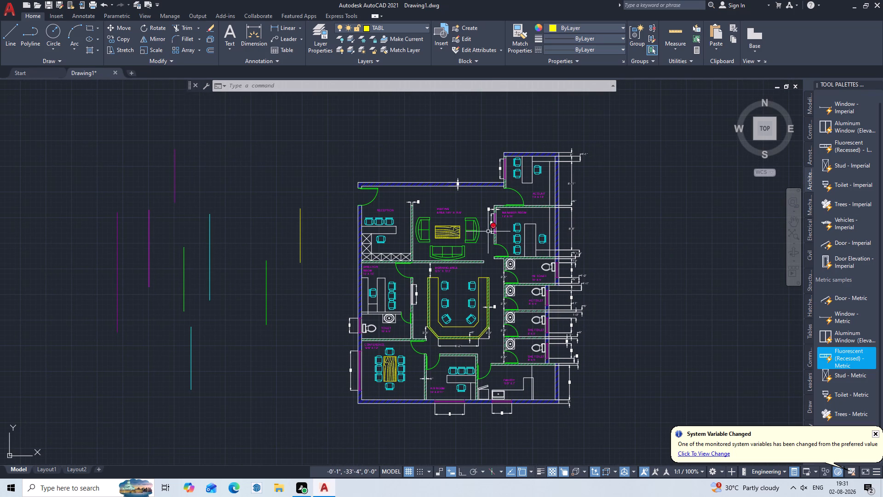
drag(327, 147, 320, 153)
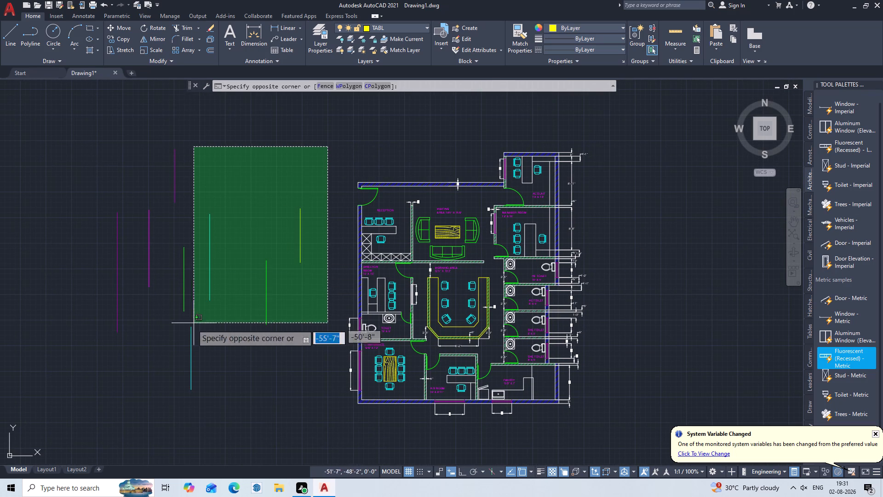
click(90, 381)
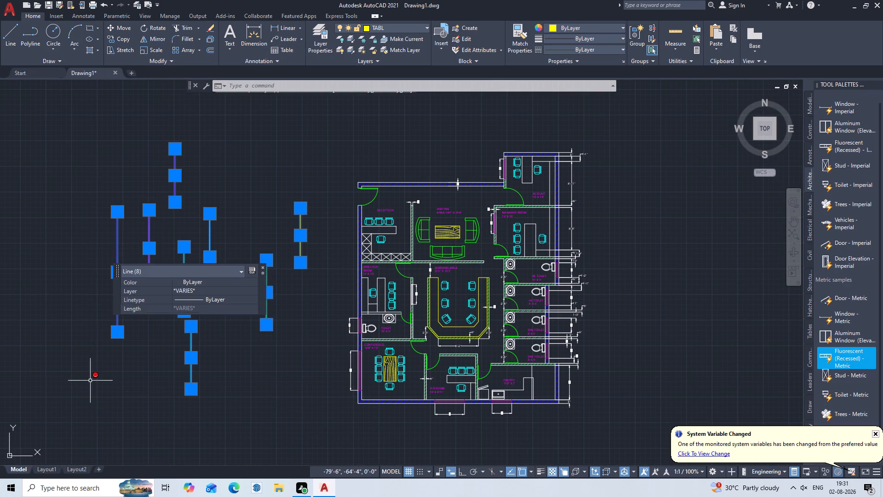
key(Delete)
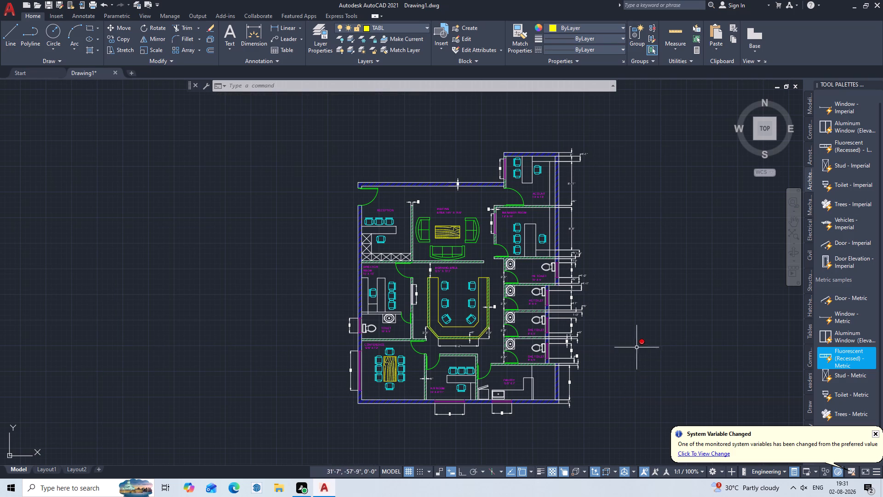
Move the small title text from near the origin to just above the waiting area's outer wall.
middle_drag(634, 293, 409, 242)
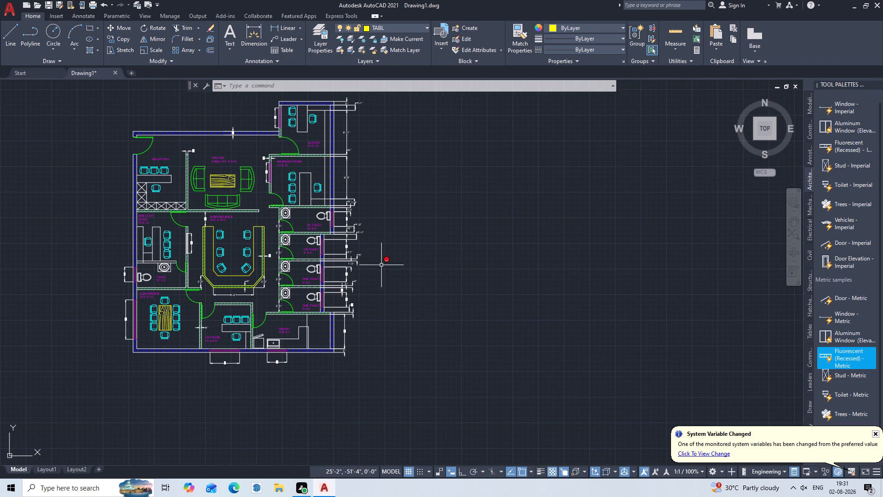
middle_drag(385, 262, 335, 349)
scroll(335, 349, down, 1)
scroll(372, 312, up, 2)
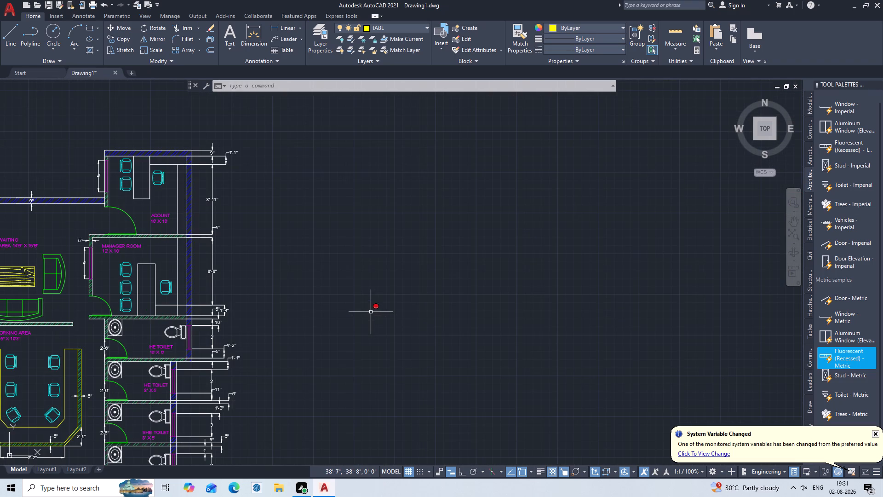
middle_drag(371, 312, 492, 246)
scroll(497, 249, down, 1)
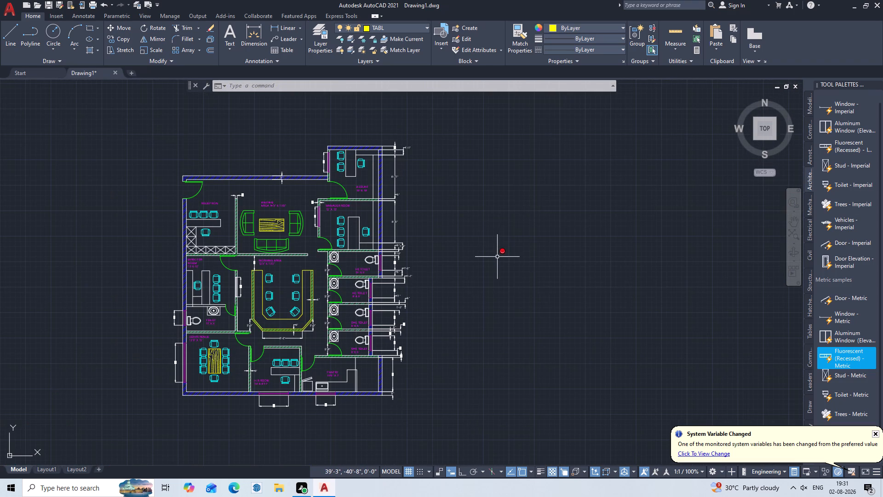
middle_drag(497, 257, 438, 248)
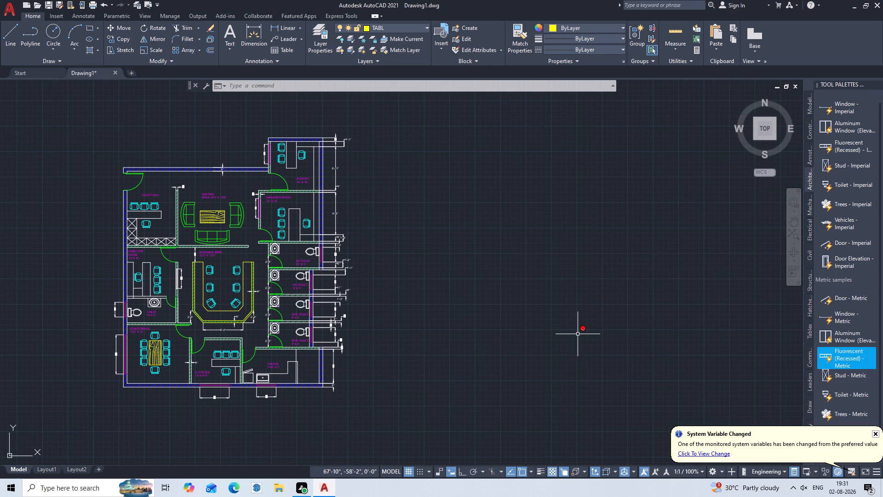
scroll(579, 339, down, 1)
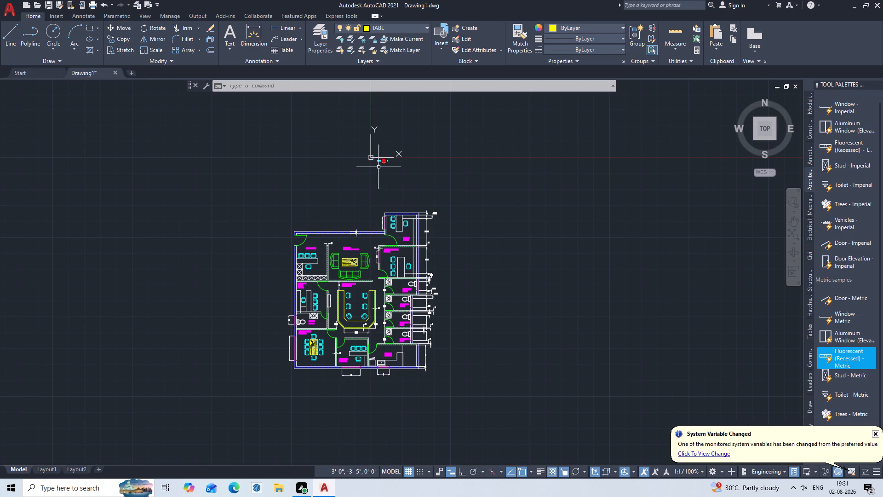
scroll(378, 167, up, 2)
key(m)
key(Return)
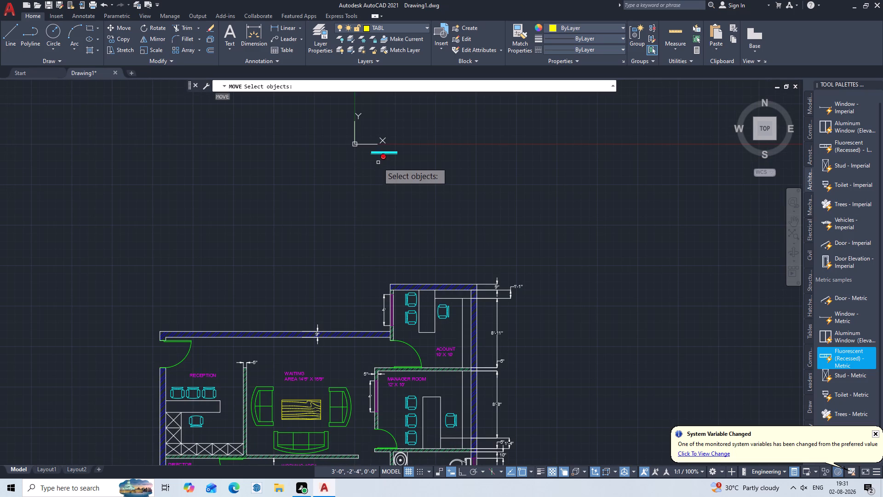
click(385, 151)
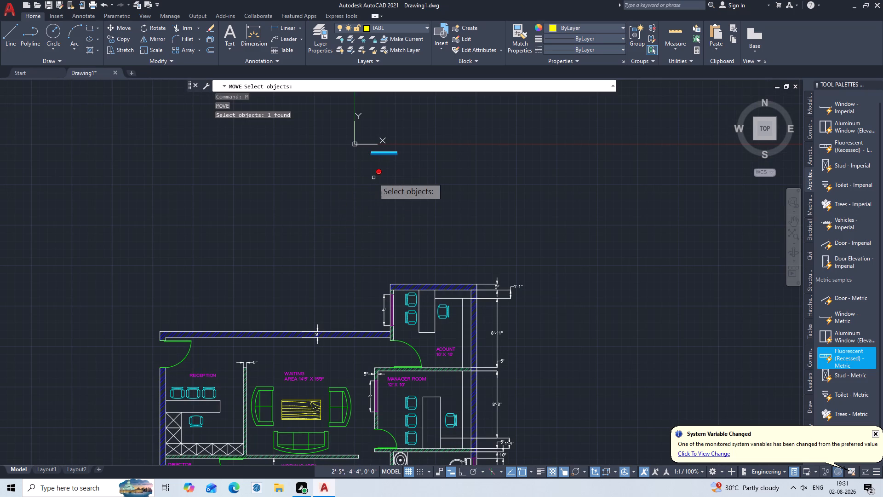
key(Return)
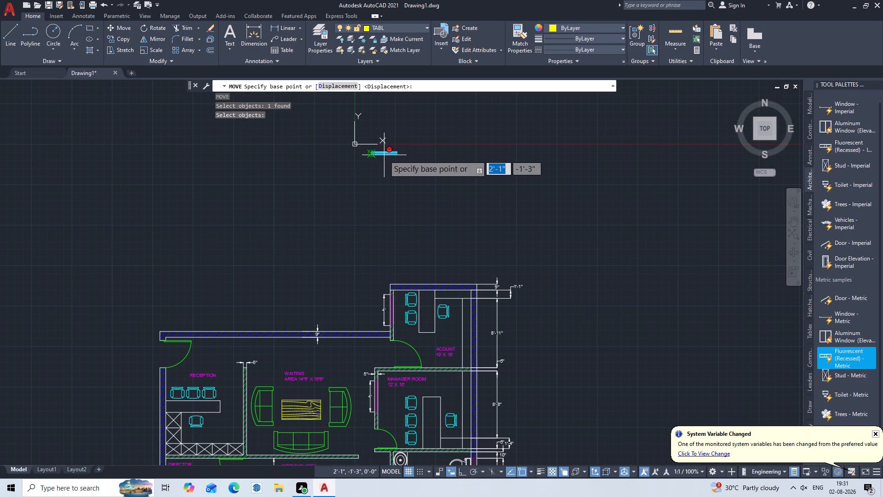
click(384, 155)
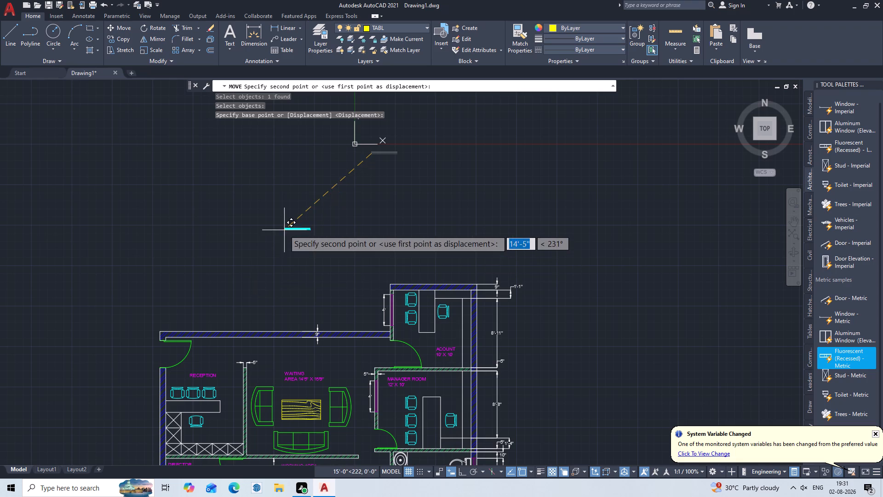
click(270, 251)
Set the title's text height to 10".
click(324, 215)
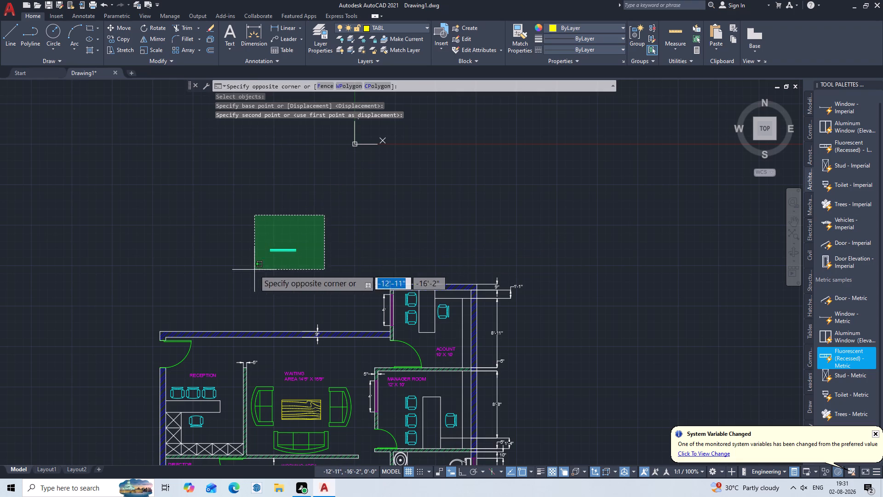
click(254, 270)
drag(376, 265, 380, 262)
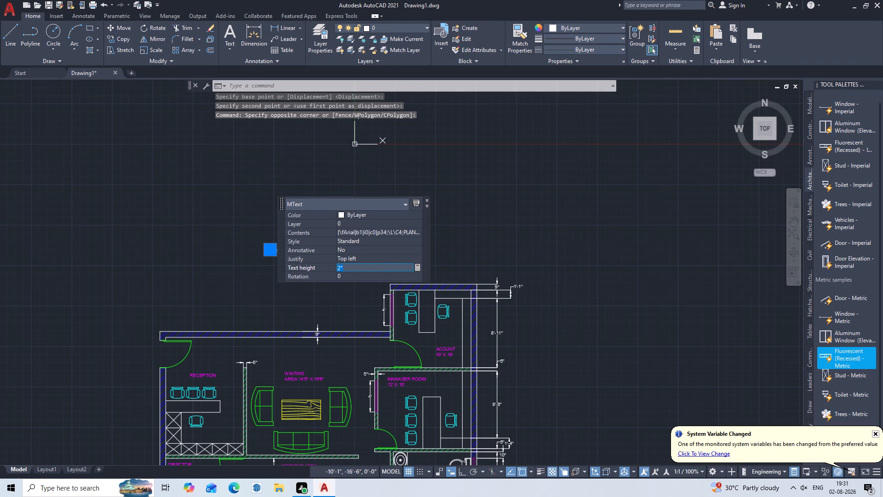
key(BackSpace)
key(5)
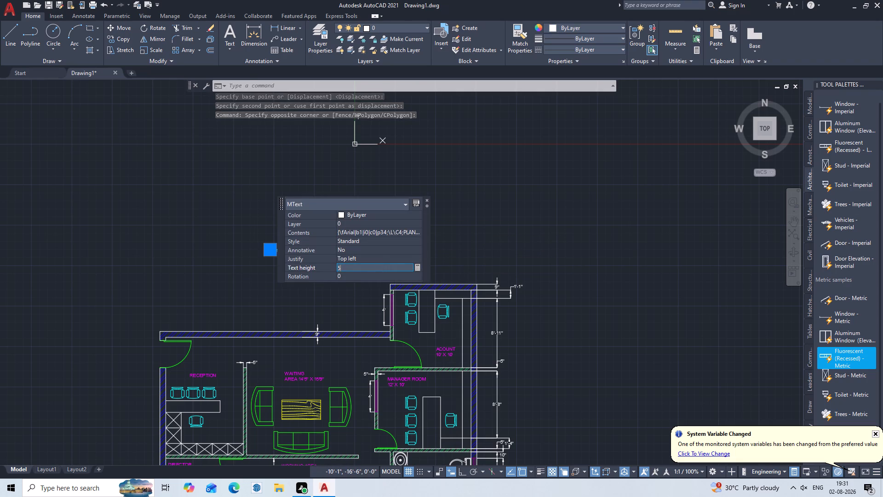
key(Return)
click(378, 264)
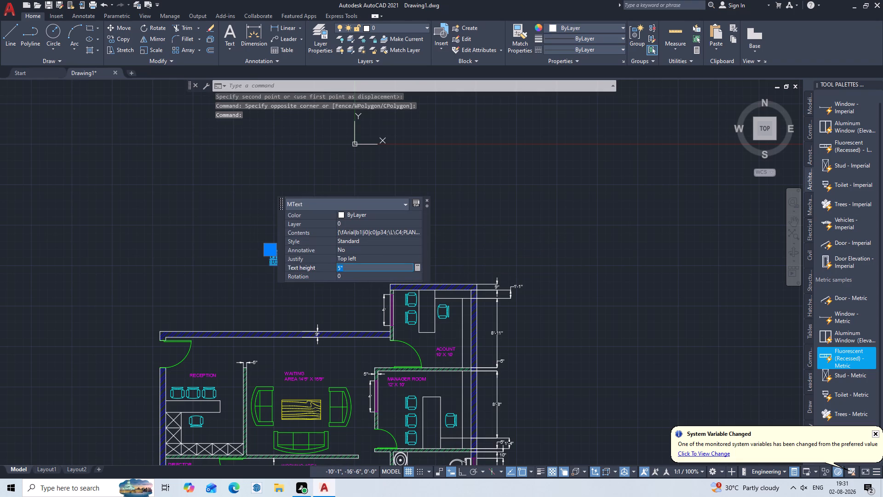
key(BackSpace)
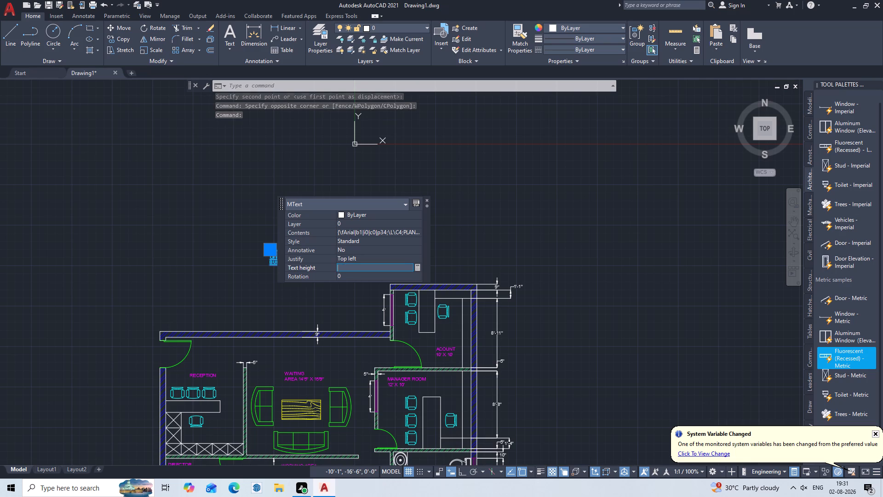
text(10)
key(Return)
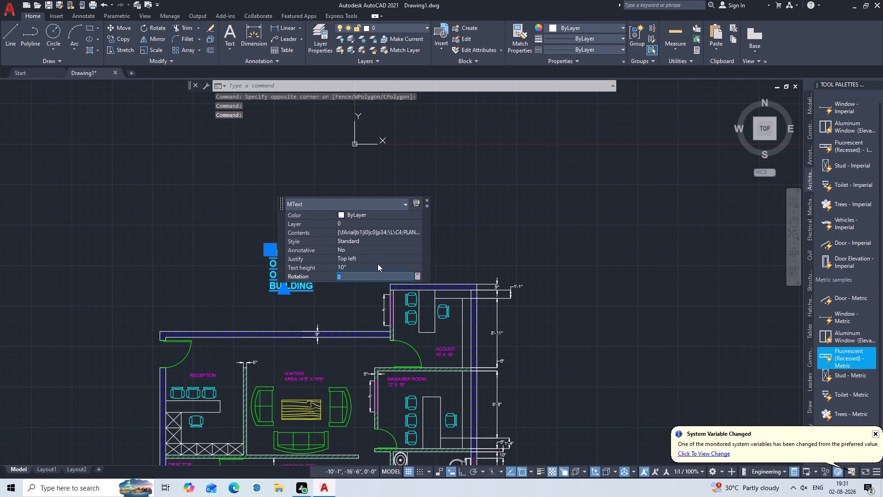
key(Escape)
key(Escape)
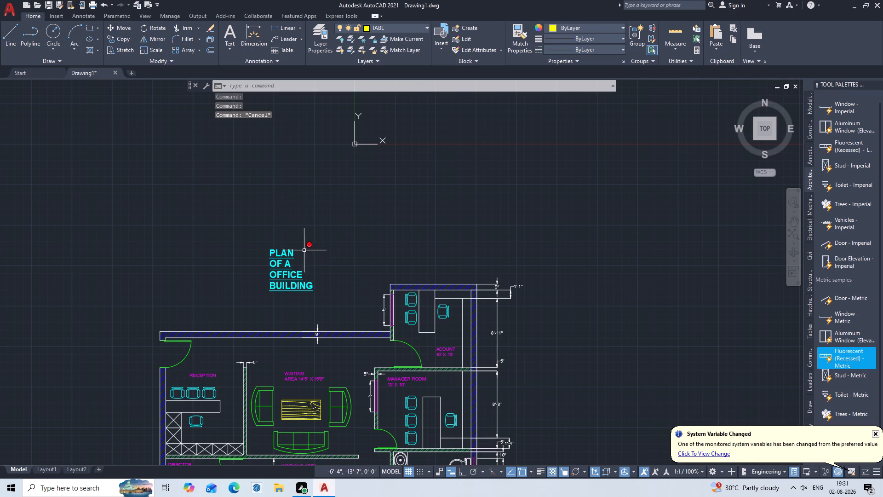
Widen the title's text frame so that PLAN OF A OFFICE BUILDING fits on one line.
click(289, 257)
click(299, 245)
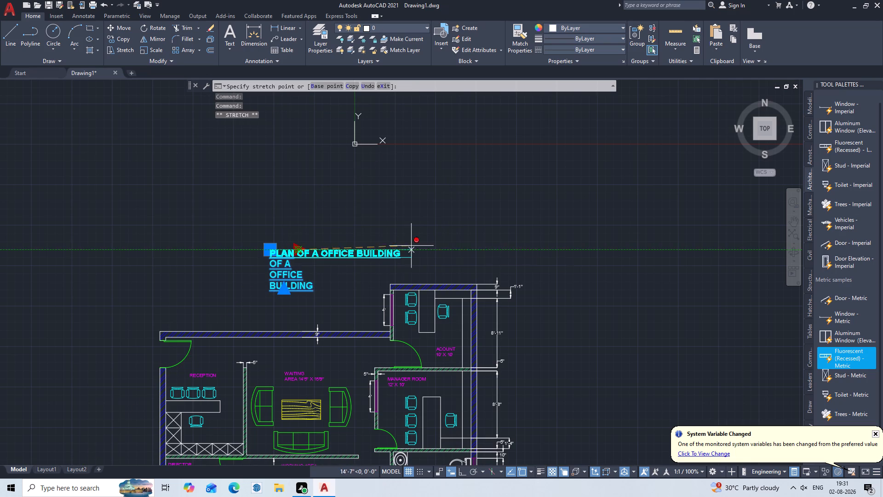
click(540, 250)
key(Escape)
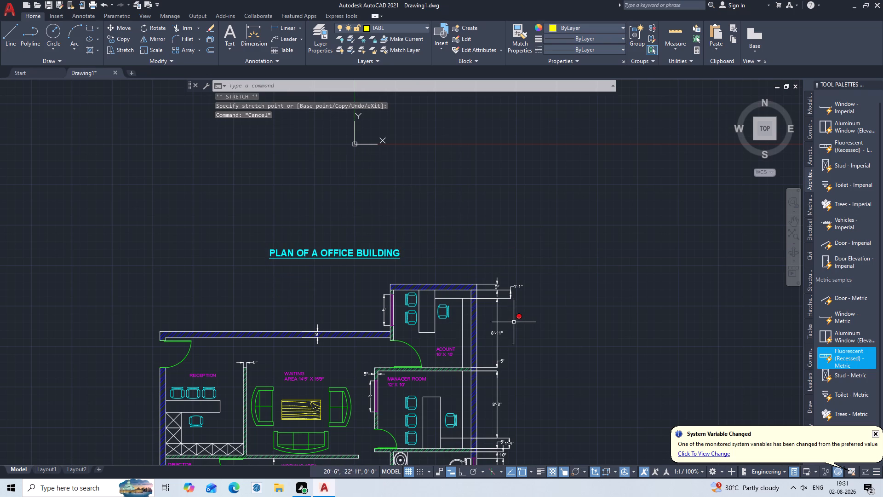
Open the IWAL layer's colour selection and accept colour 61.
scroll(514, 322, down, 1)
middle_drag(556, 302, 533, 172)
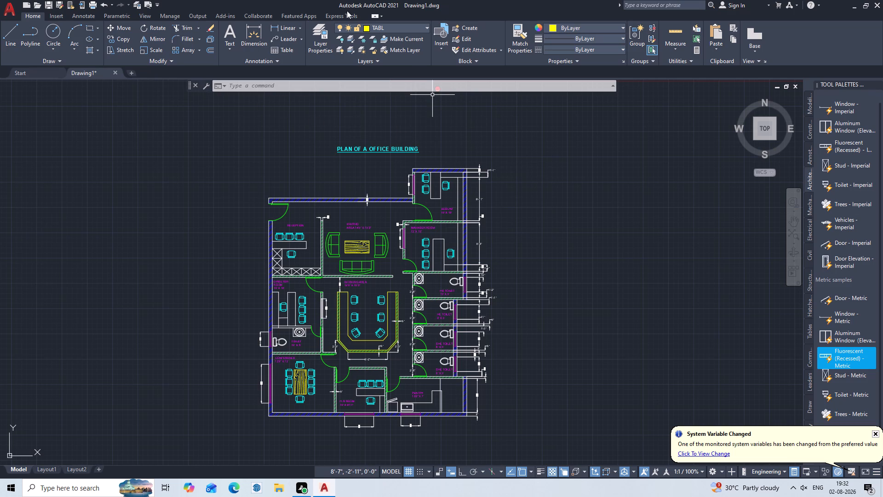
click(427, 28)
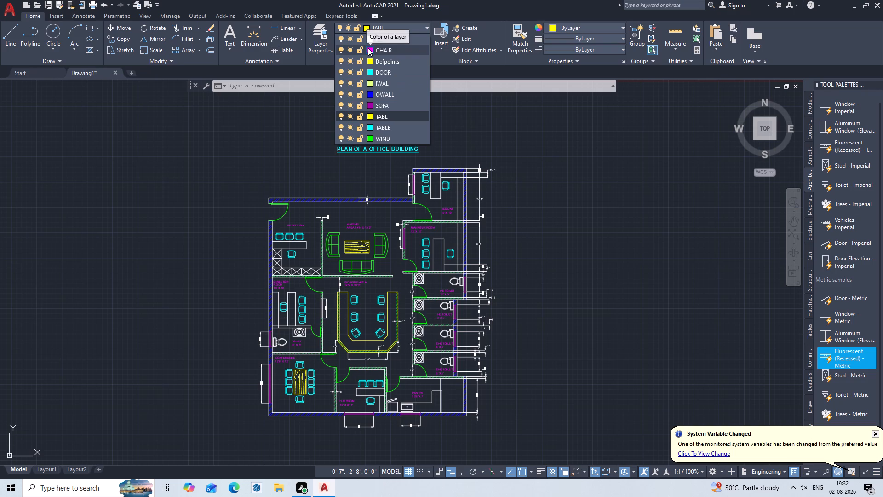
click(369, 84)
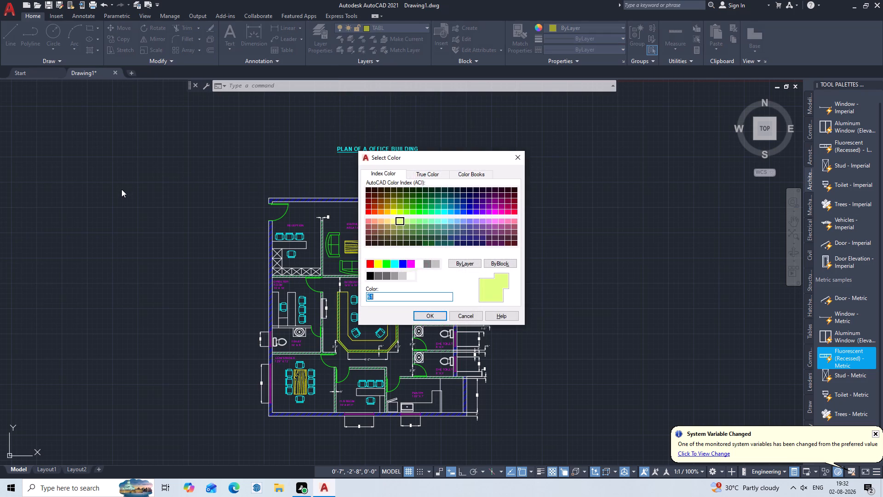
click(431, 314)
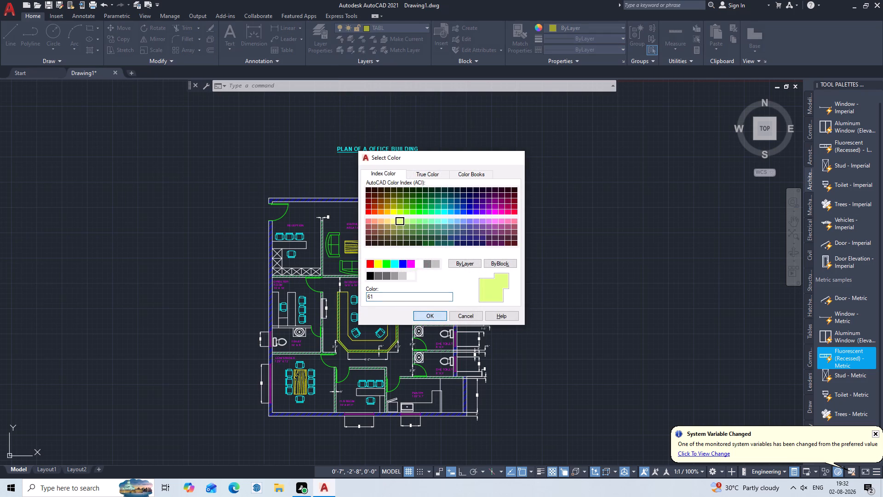
Draw a near-vertical yellow sample line about 18' long on layer TABL, beside the reception side of the plan.
key(l)
key(Return)
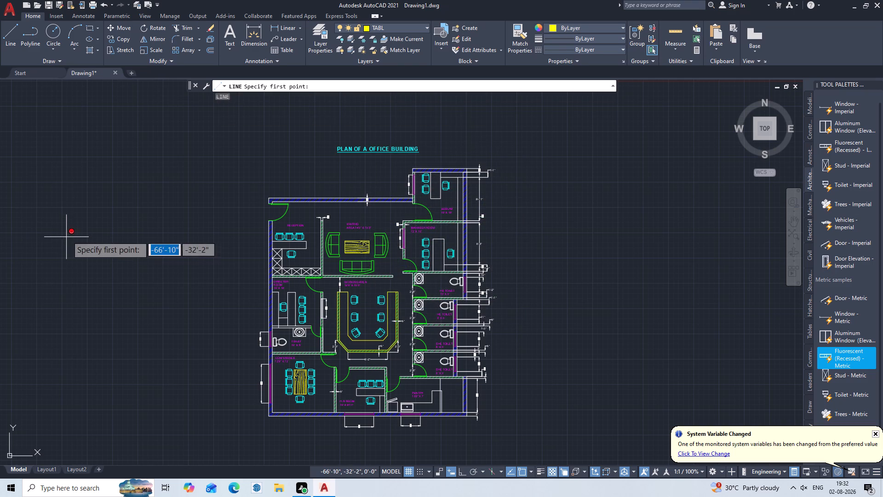
click(149, 198)
click(147, 285)
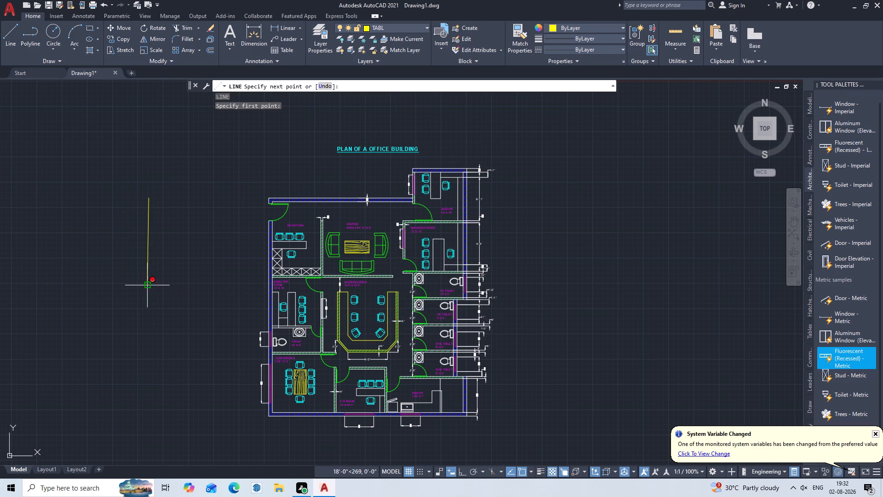
key(Escape)
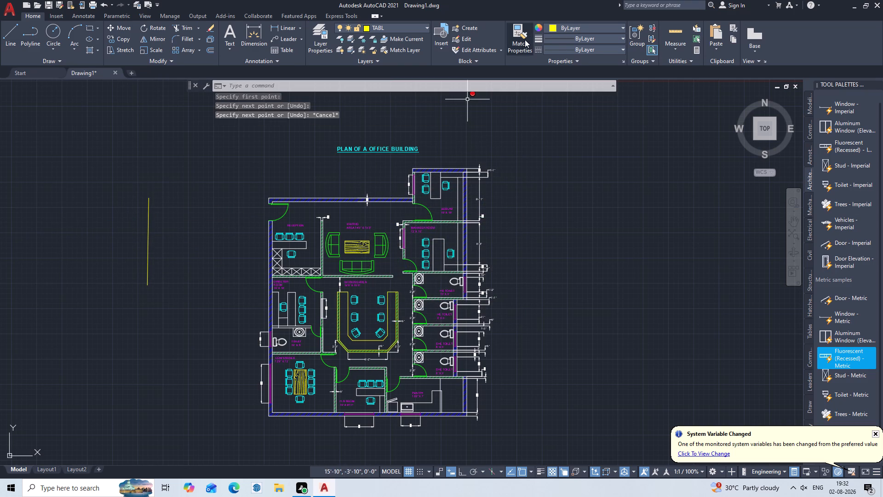
Match the yellow TABL sample line's properties onto the wash basin in the 10' X 5' HE TOILET.
click(522, 46)
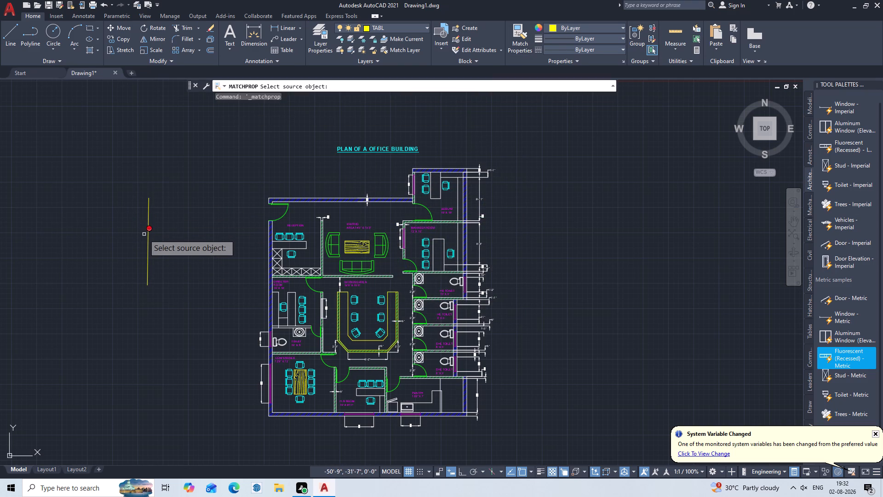
click(148, 236)
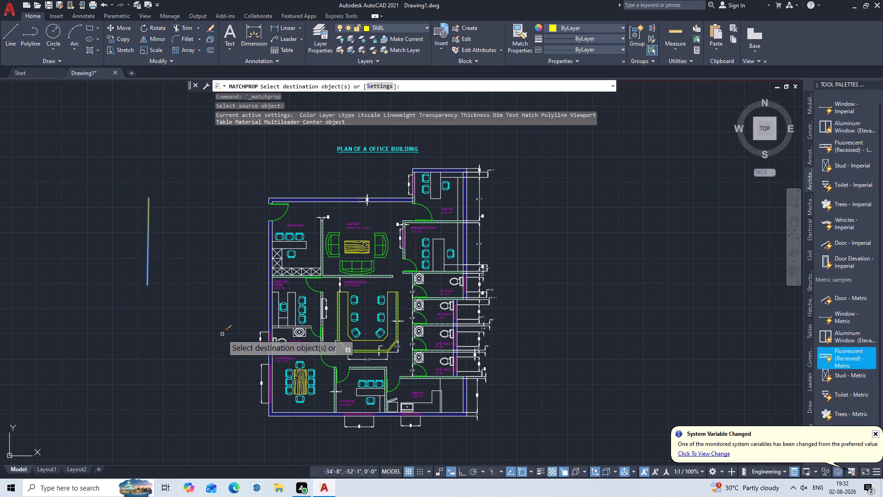
scroll(222, 333, up, 1)
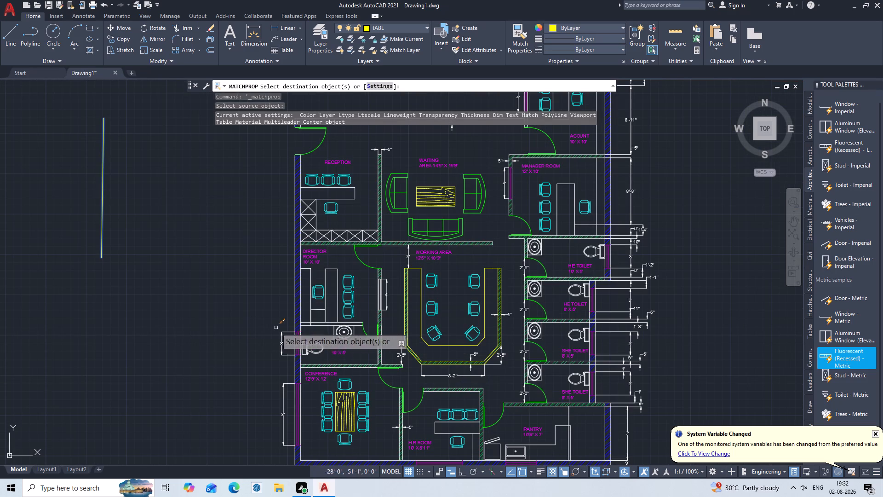
click(533, 251)
click(539, 254)
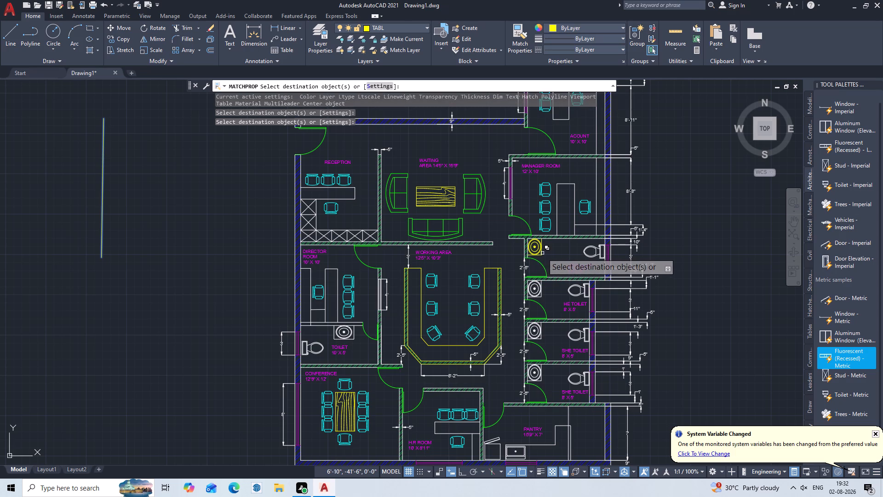
click(543, 252)
click(539, 250)
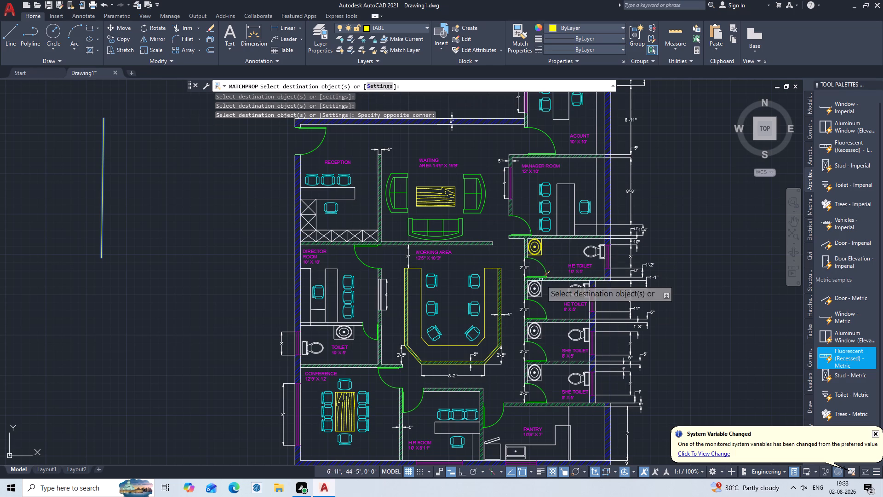
Apply the same yellow TABL properties to the wash basins in the 8' X 5' HE TOILET and both SHE TOILETs.
scroll(554, 295, up, 2)
click(530, 271)
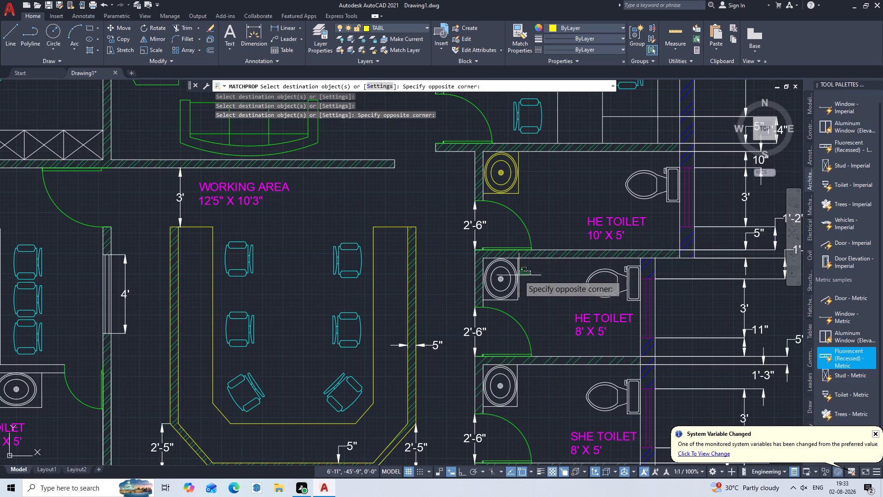
click(506, 301)
scroll(535, 350, down, 1)
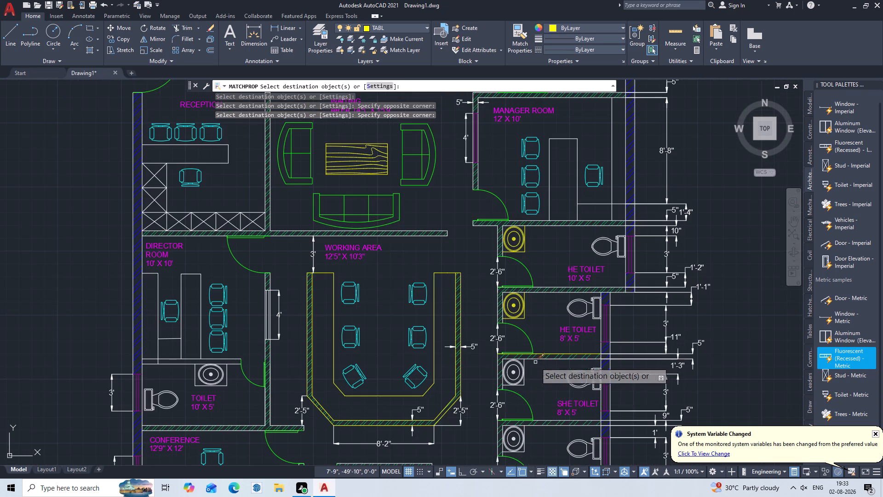
scroll(530, 385, up, 2)
click(519, 343)
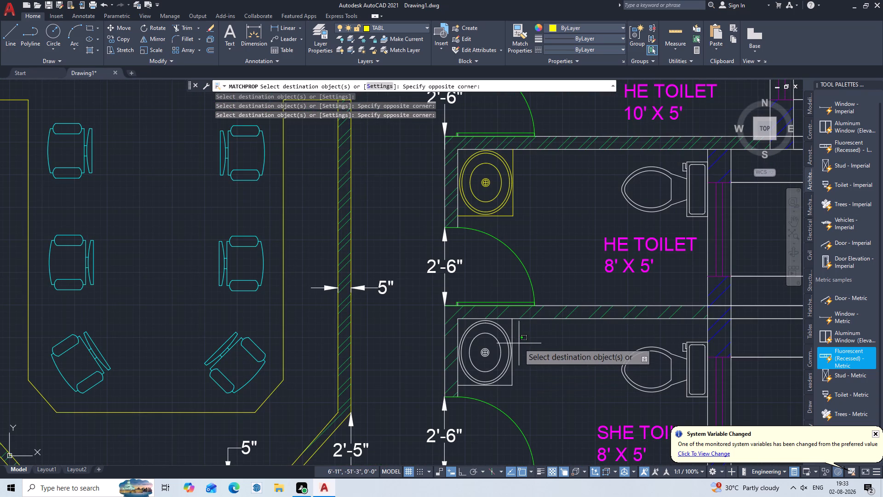
click(494, 393)
scroll(526, 370, down, 2)
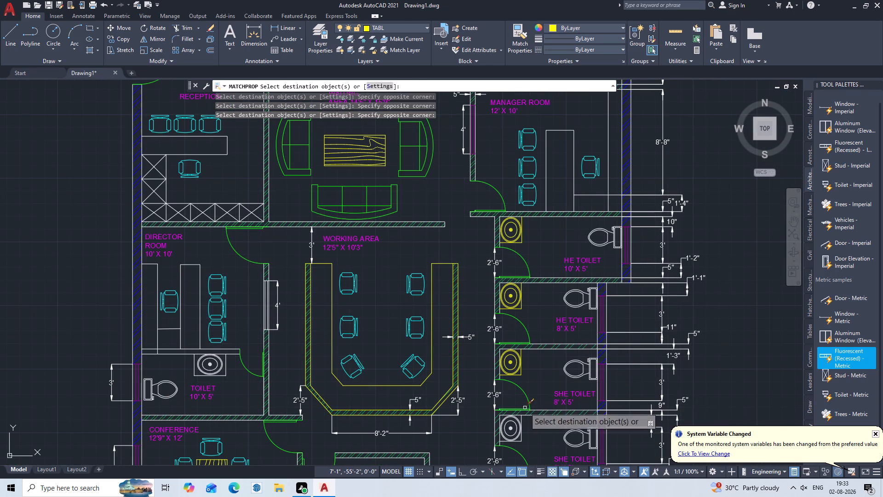
middle_drag(530, 427, 510, 343)
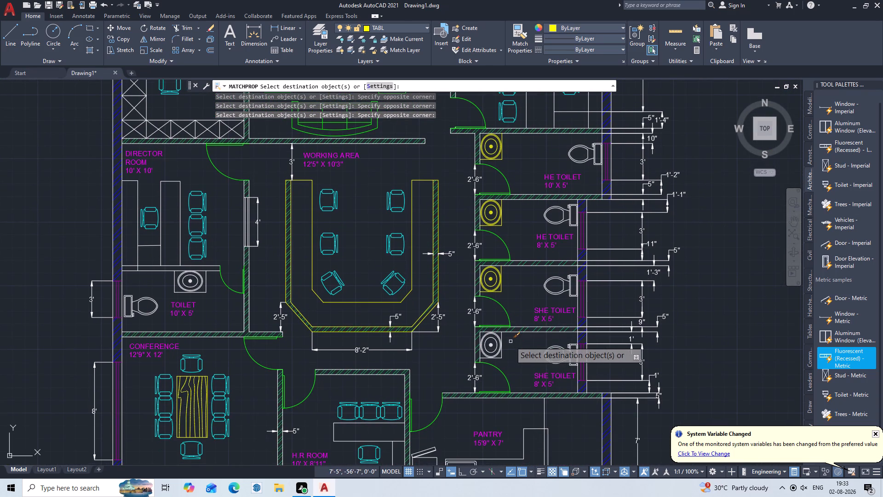
scroll(512, 341, up, 1)
click(513, 337)
click(481, 375)
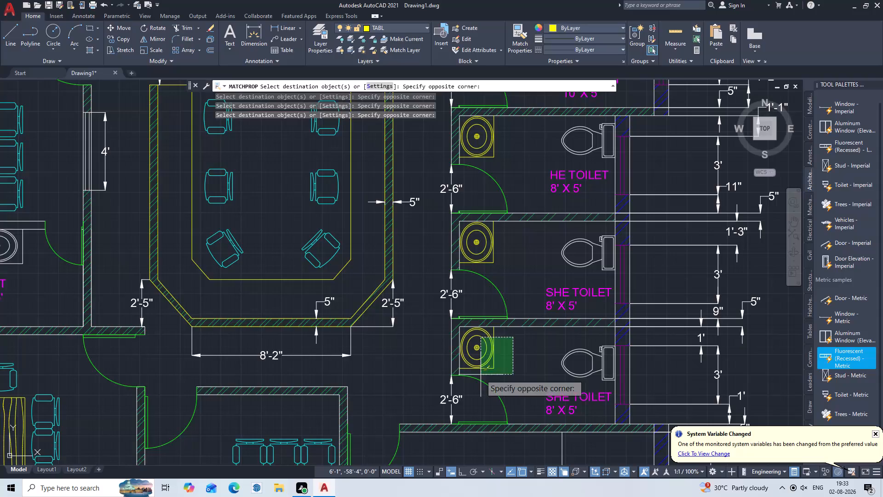
Apply the matched TABL properties to the WC fixtures in both SHE TOILETs and both HE TOILETs.
click(604, 351)
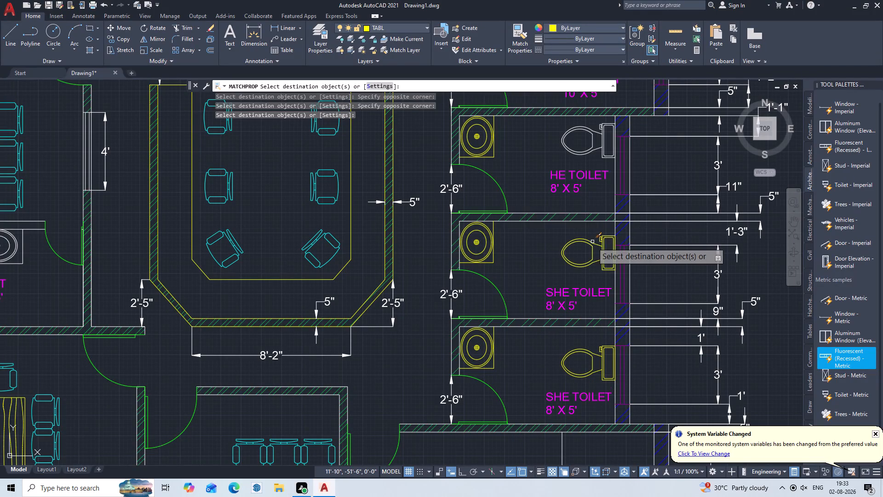
click(592, 243)
click(595, 131)
middle_drag(598, 132, 598, 140)
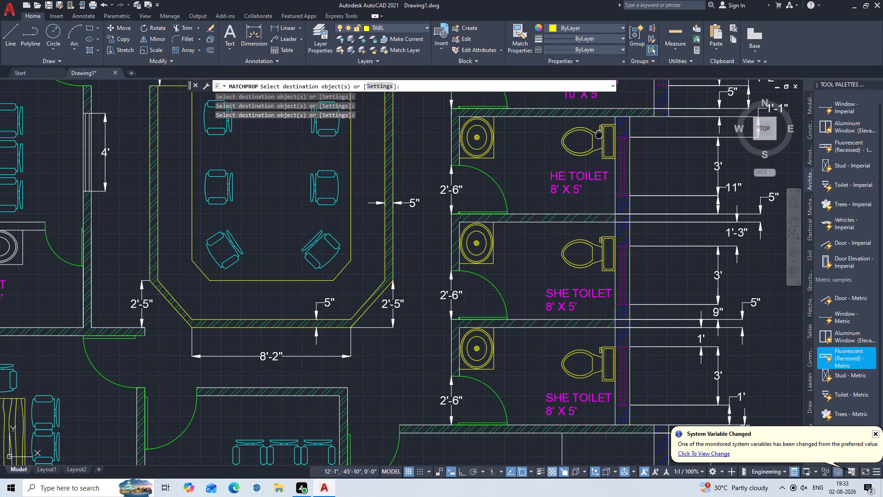
middle_drag(598, 140, 517, 413)
click(560, 328)
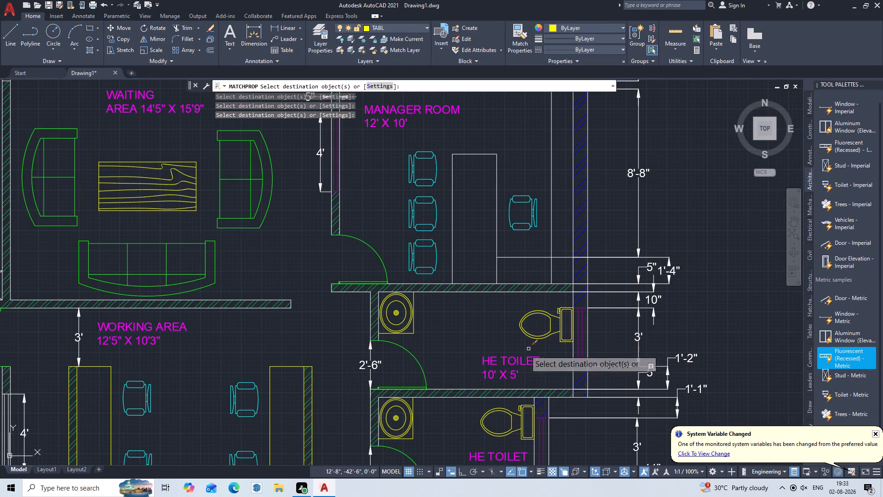
Apply the matched TABL properties to the sink in the PANTRY.
scroll(518, 356, down, 3)
middle_drag(599, 338, 725, 180)
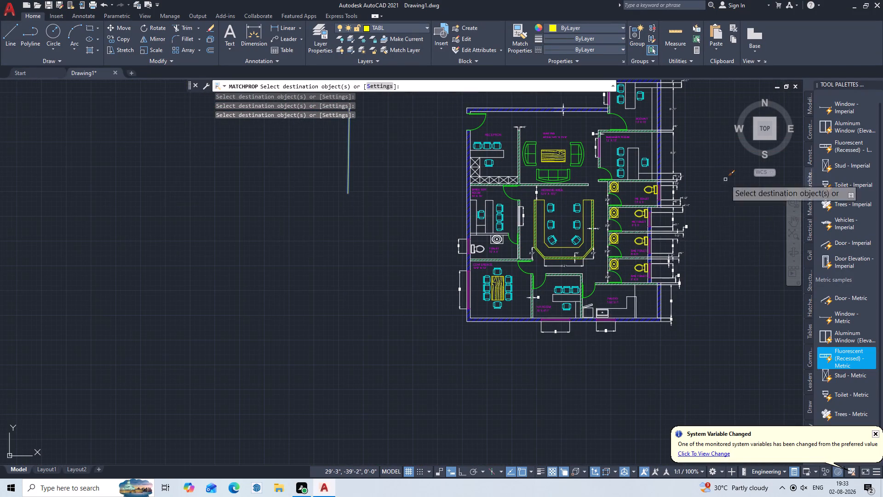
scroll(607, 308, up, 2)
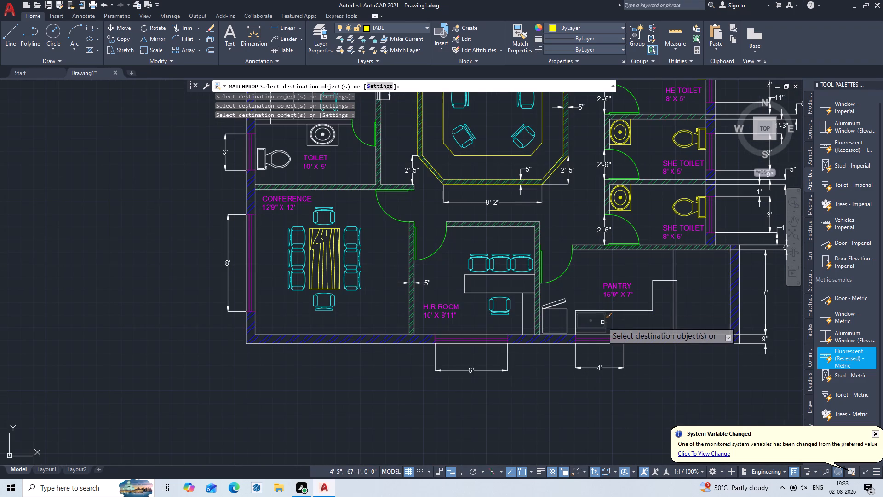
click(604, 324)
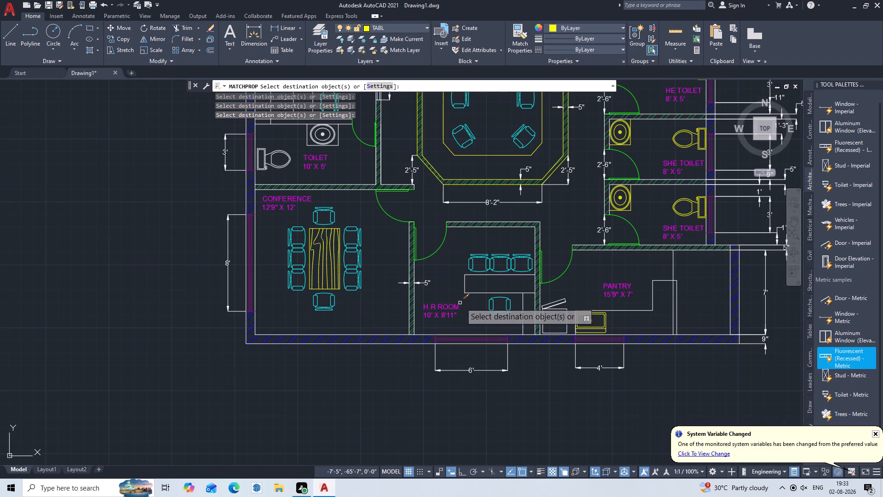
Apply the matched TABL properties to the wash basin and WC in the 10' X 5' TOILET below the DIRECTOR ROOM.
middle_drag(440, 289, 471, 365)
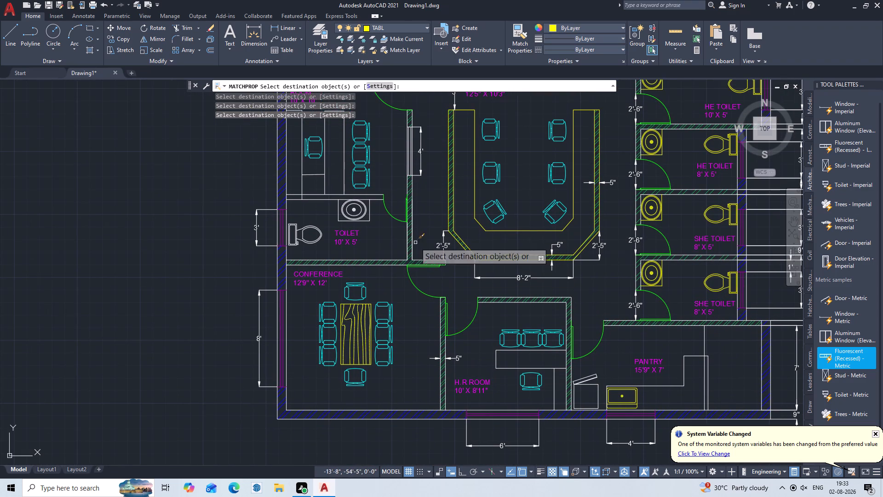
middle_drag(382, 233, 420, 309)
click(401, 283)
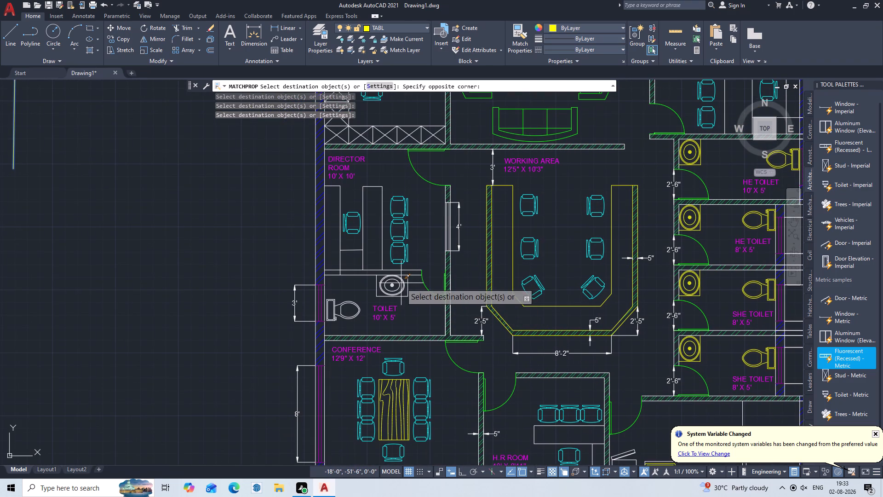
drag(414, 285, 412, 291)
click(414, 279)
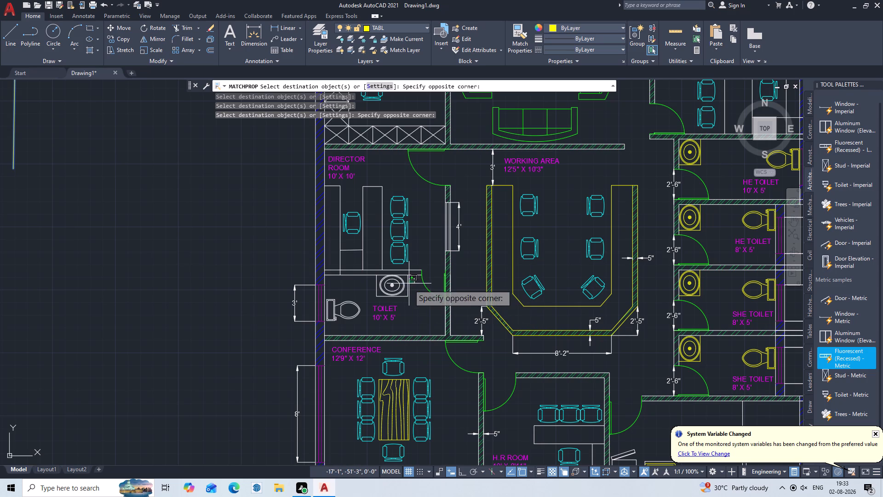
click(368, 300)
click(357, 306)
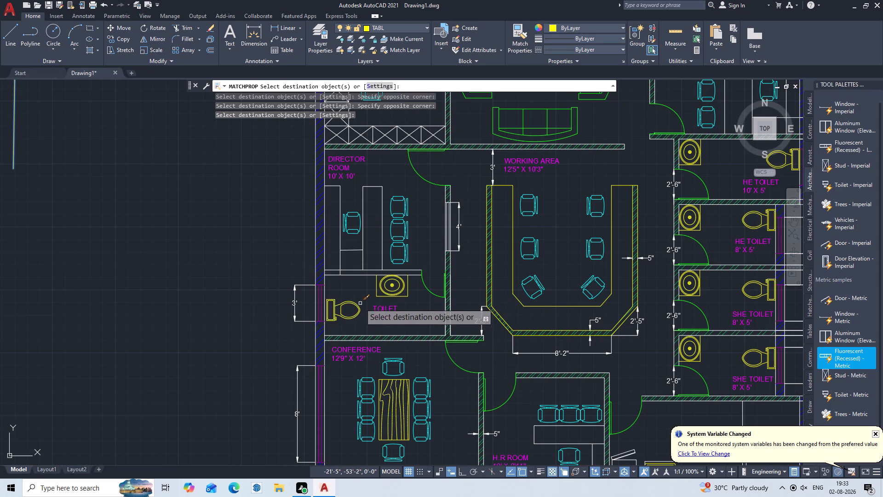
scroll(363, 302, down, 1)
scroll(275, 324, down, 1)
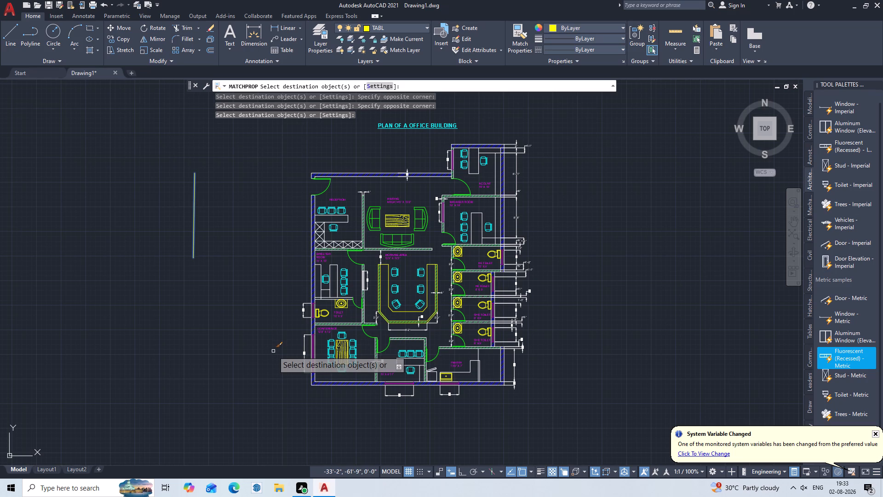
key(Escape)
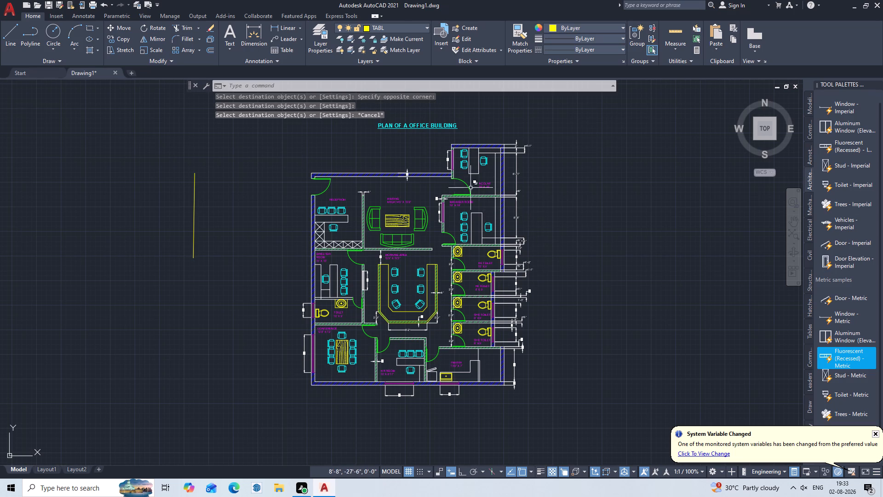
Set the text height of the PLAN OF A OFFICE BUILDING title to 15".
drag(463, 111, 458, 120)
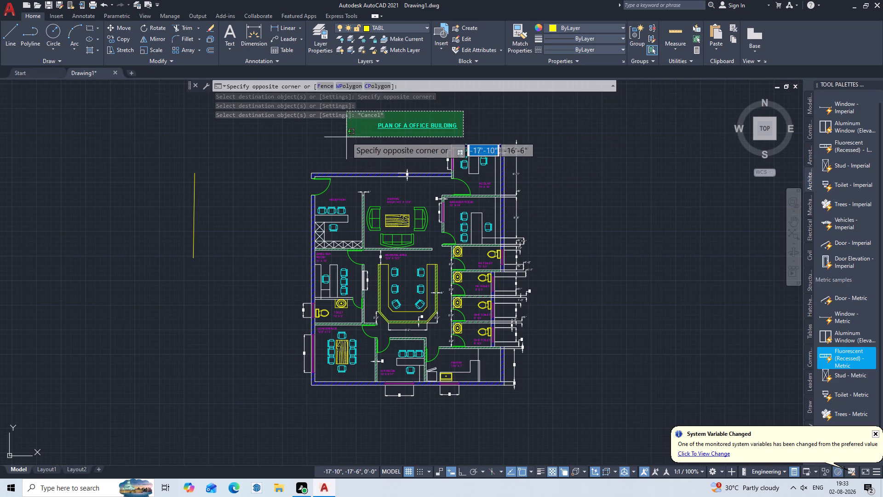
click(346, 127)
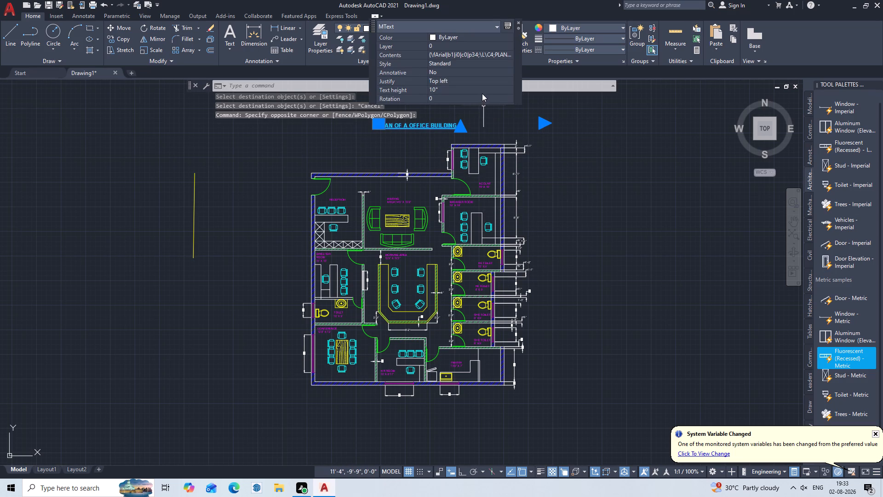
click(482, 92)
key(BackSpace)
text(15)
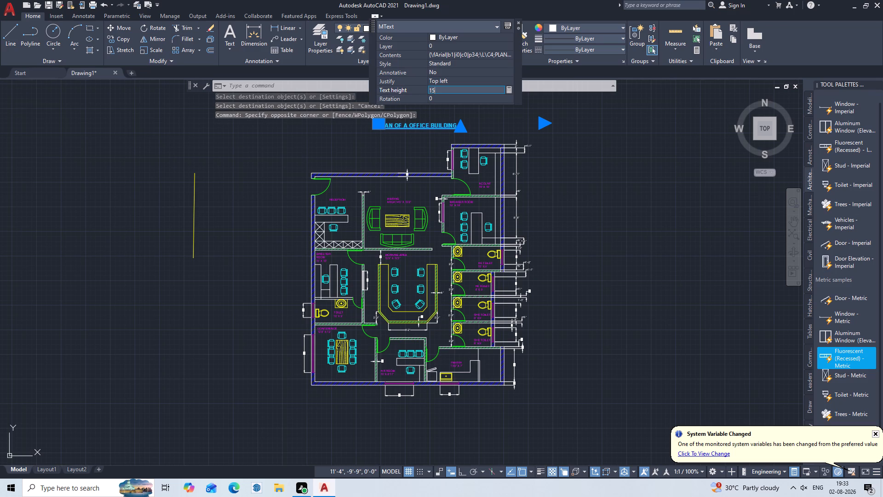
key(Return)
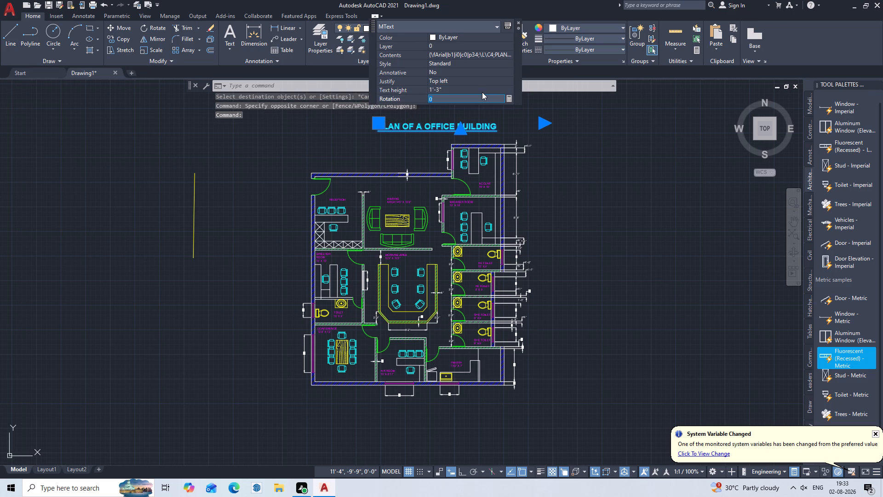
key(Escape)
key(Escape)
key(Escape)
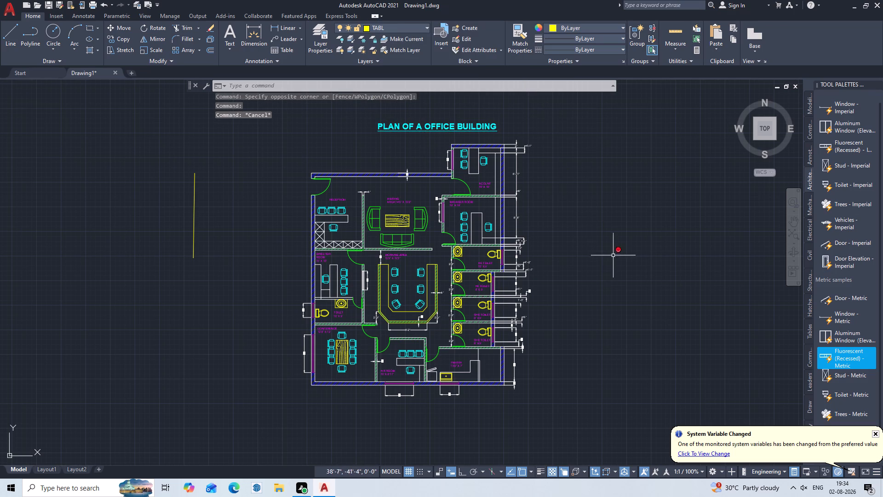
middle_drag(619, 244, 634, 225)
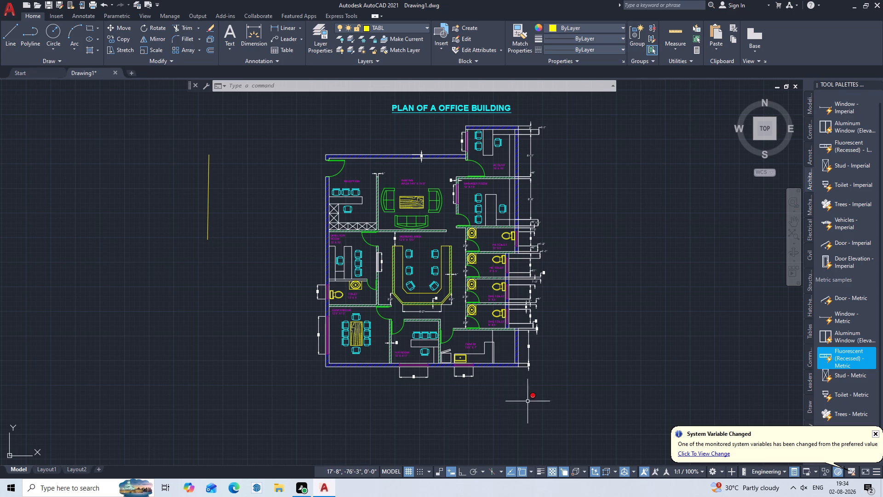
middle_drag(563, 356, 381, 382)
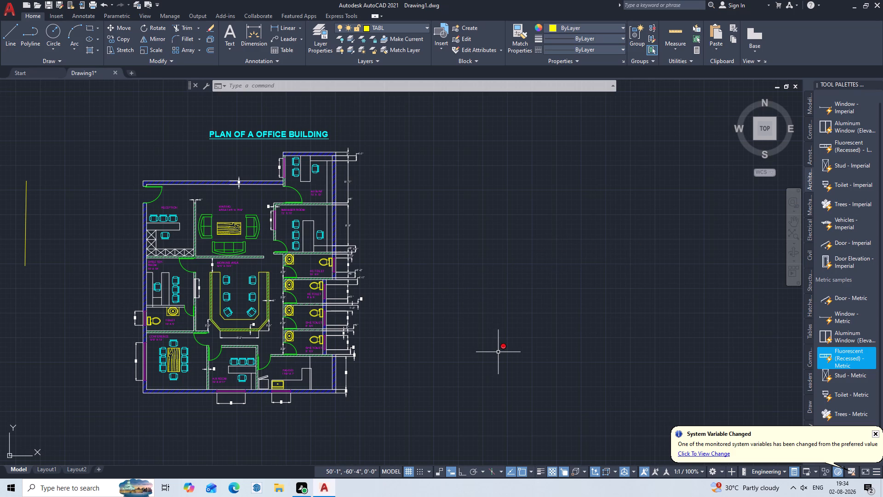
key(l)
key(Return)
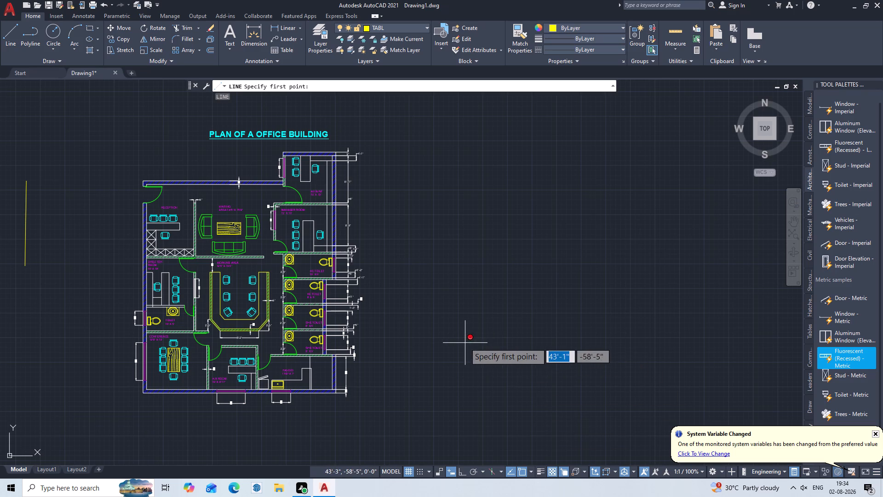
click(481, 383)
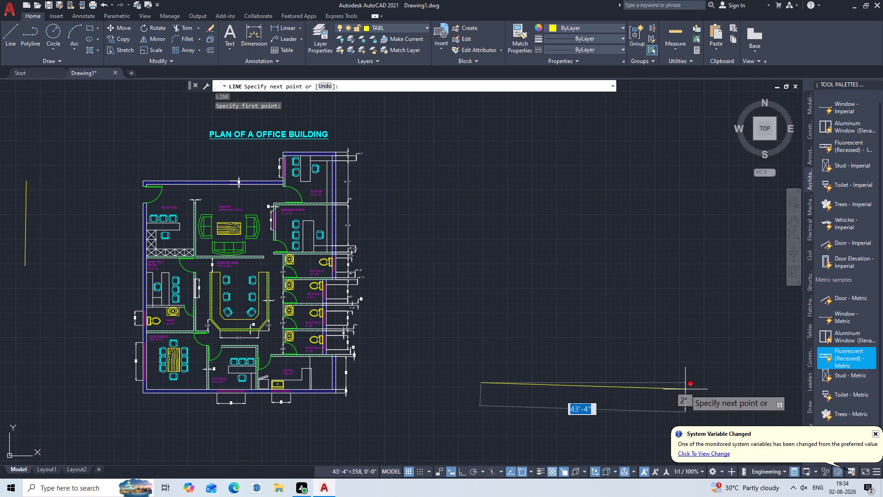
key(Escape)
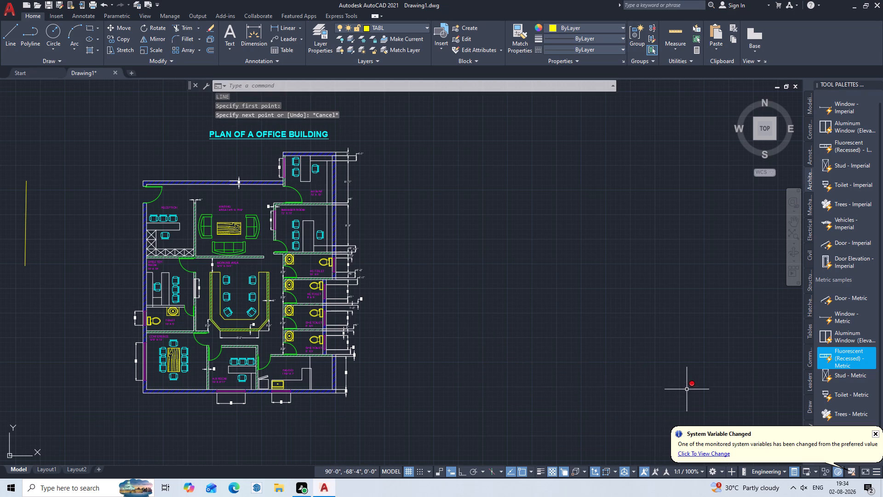
Set the current object colour to White and the current lineweight to Default.
click(621, 27)
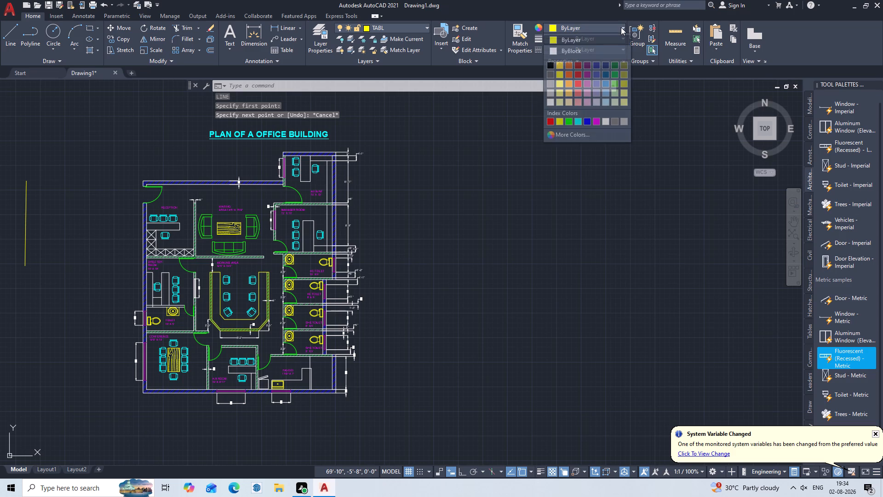
click(606, 125)
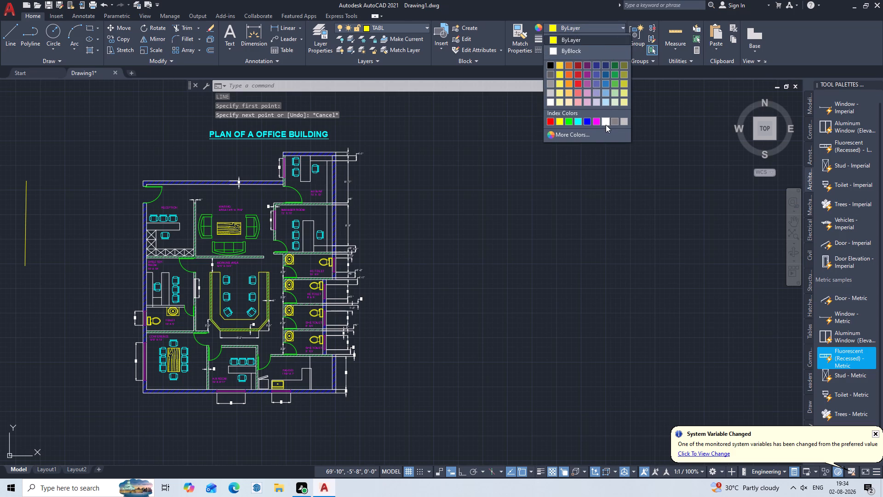
click(603, 38)
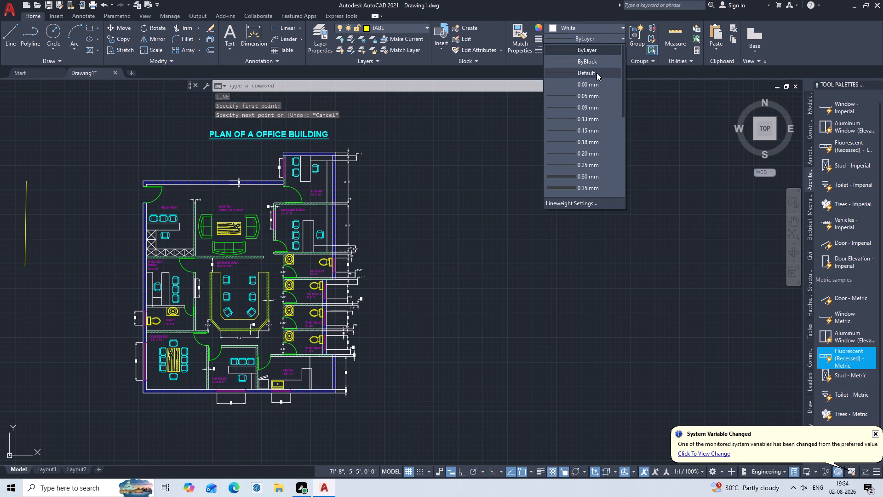
click(596, 73)
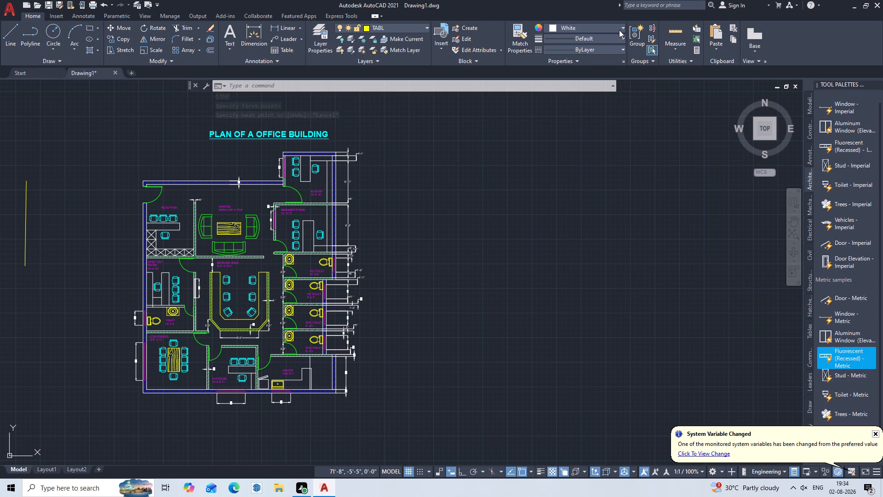
click(516, 333)
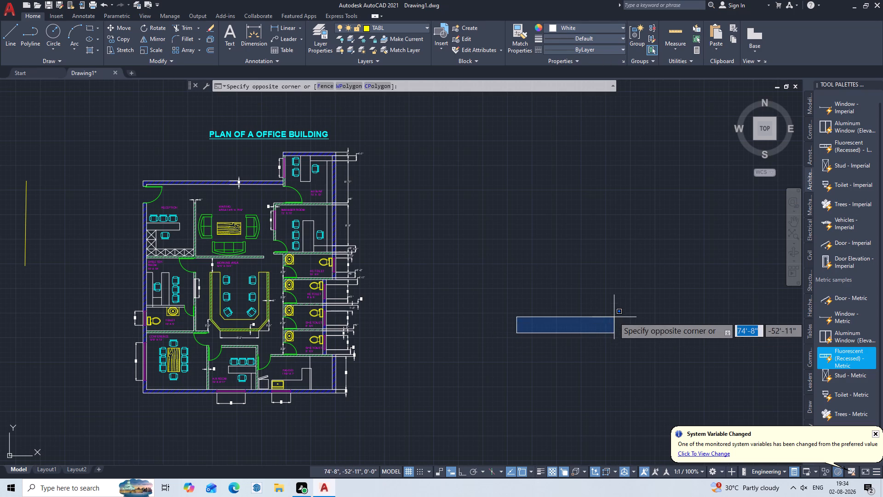
click(614, 317)
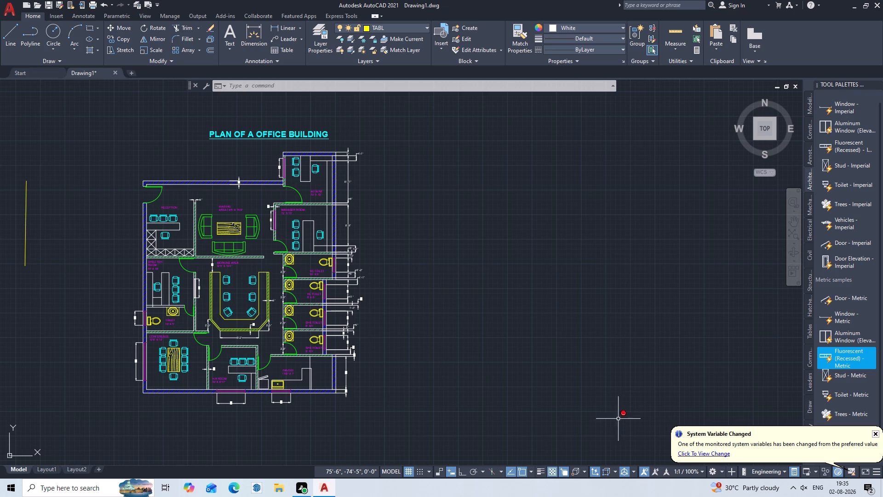
Turn on Ortho mode for the linework beside the plan.
key(l)
key(Return)
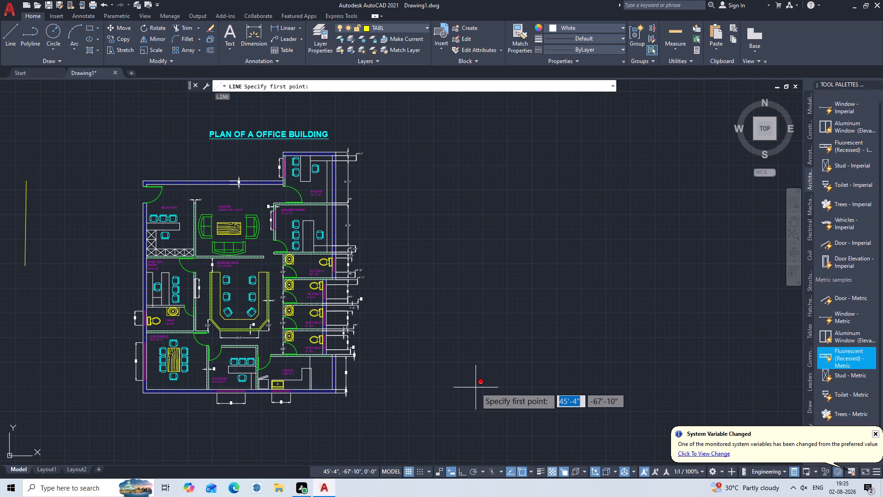
scroll(476, 387, up, 1)
middle_drag(476, 387, 371, 342)
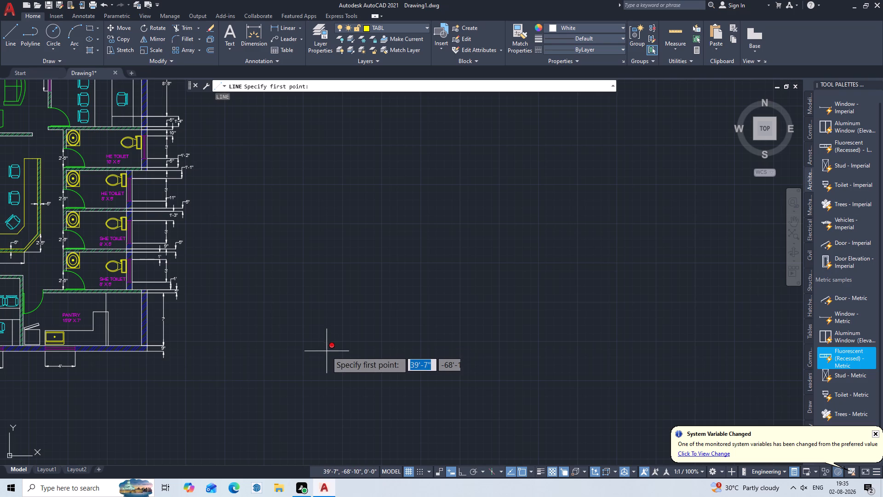
click(327, 351)
key(F8)
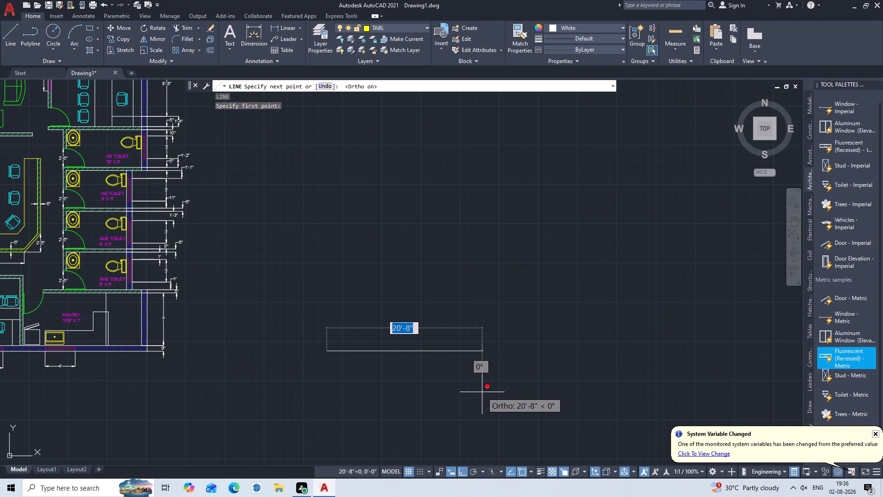
key(Escape)
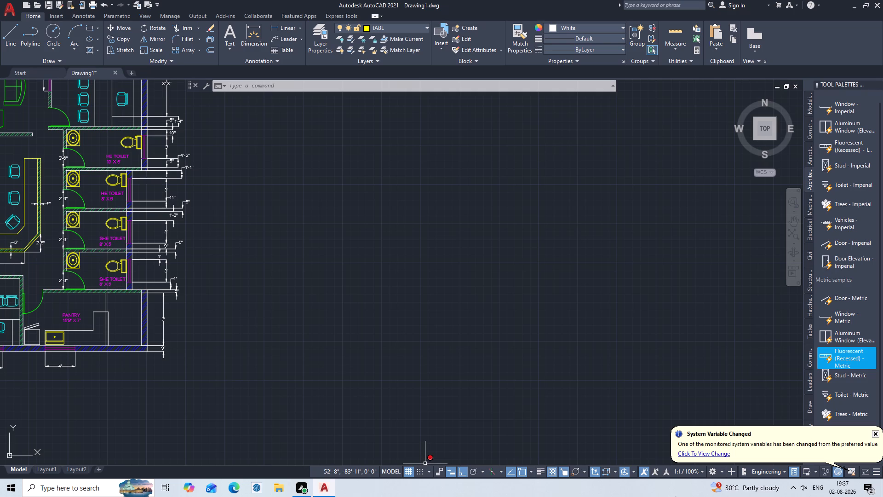
Save the drawing to the Desktop under the file name DEEVENA 4.
scroll(394, 294, down, 1)
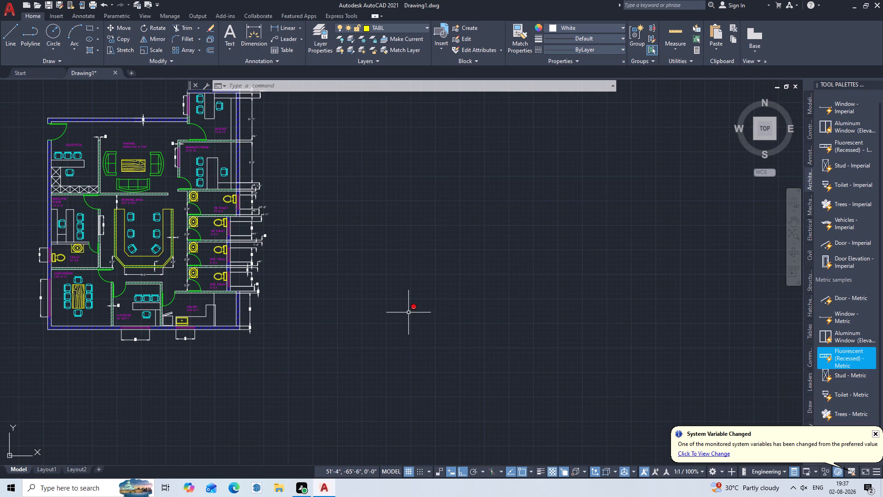
middle_drag(431, 272, 431, 271)
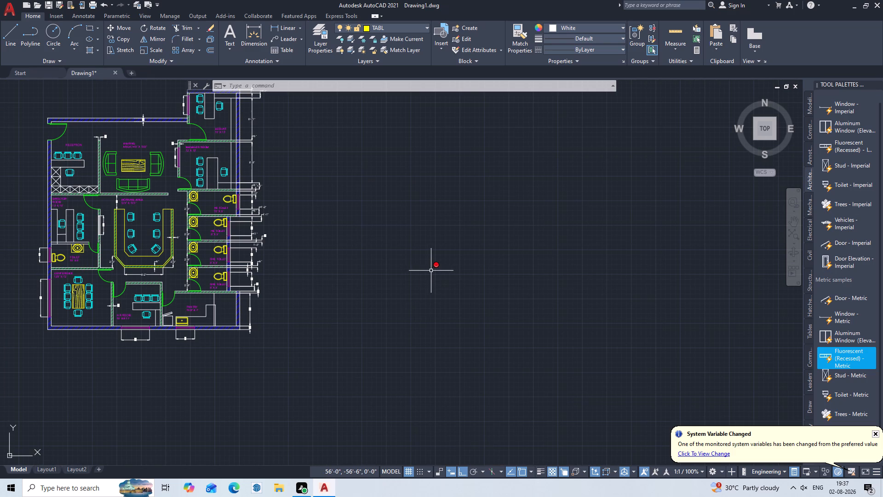
middle_drag(431, 271, 441, 341)
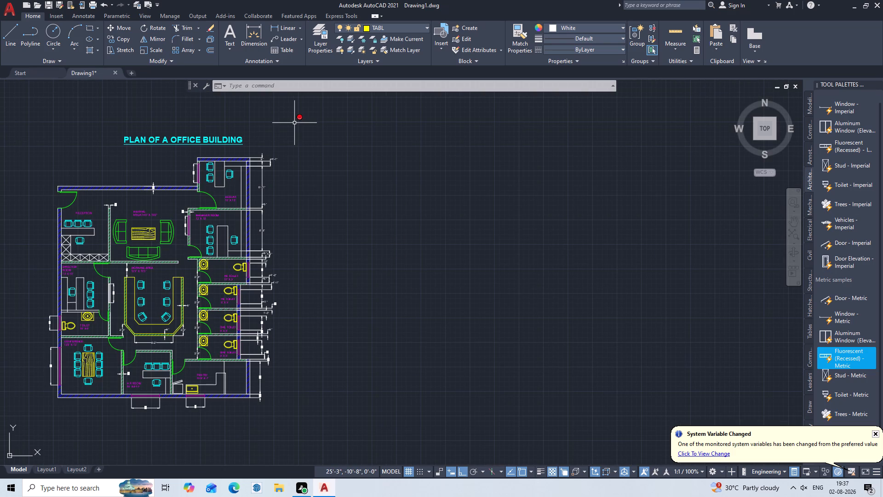
key(ctrl+s)
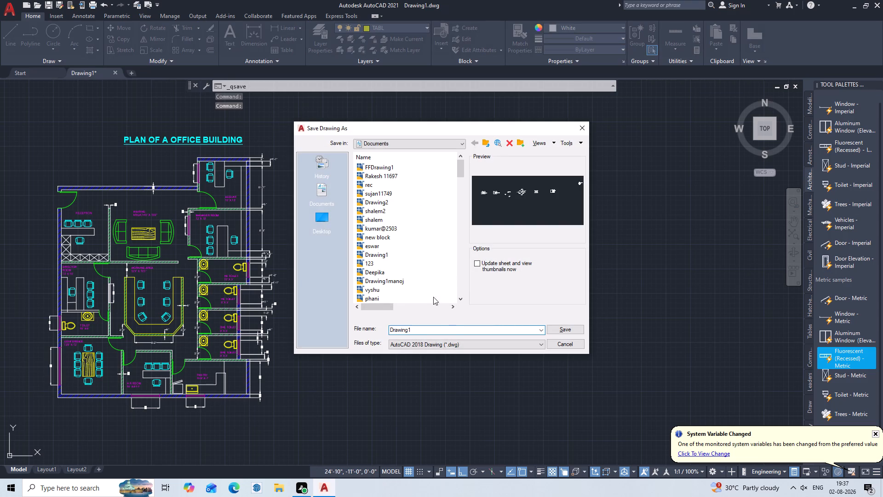
click(379, 144)
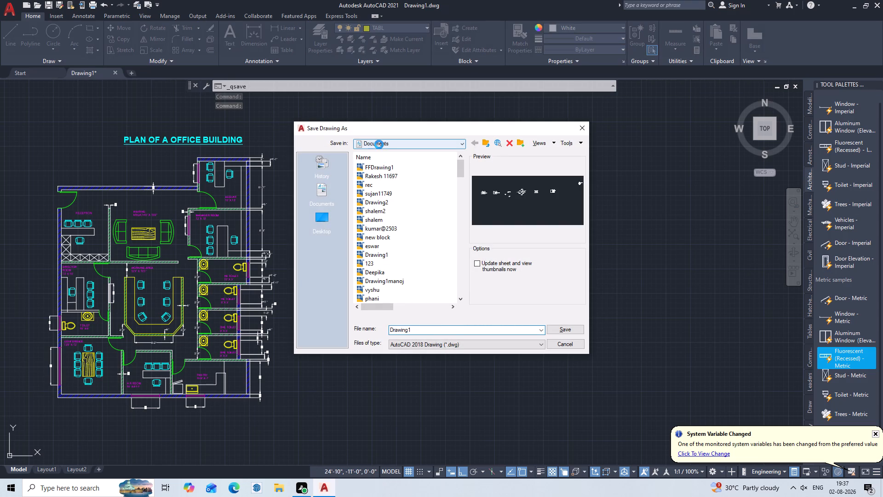
click(381, 153)
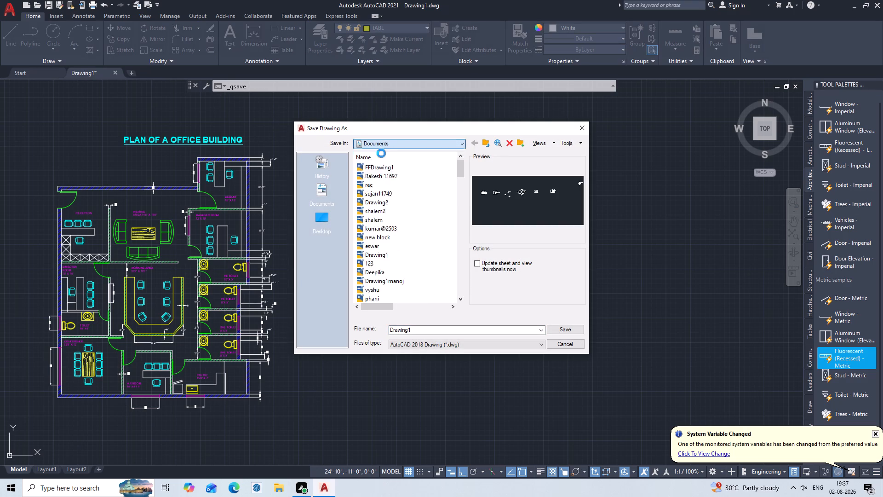
click(419, 329)
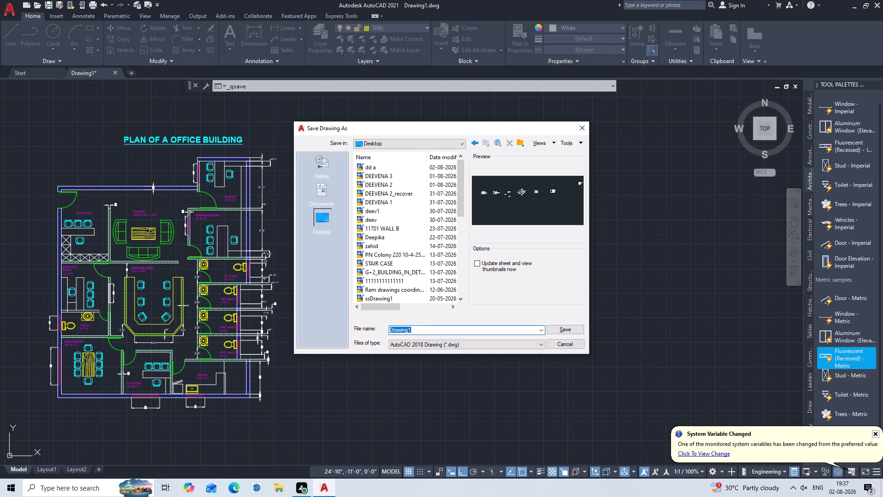
key(BackSpace)
text(DEE)
text(VENA)
key(space)
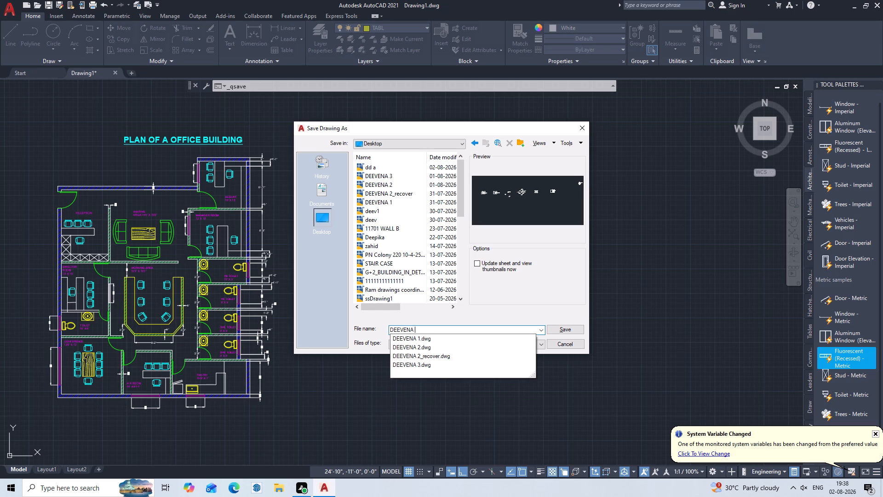
key(4)
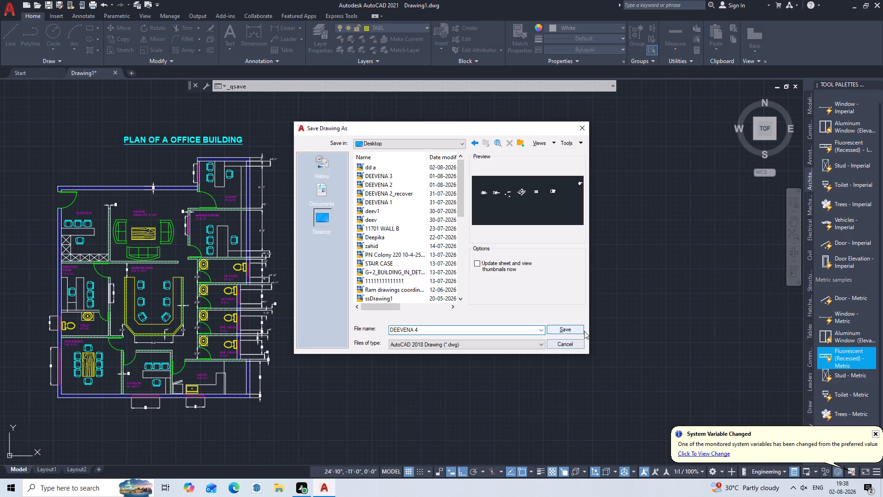
click(574, 327)
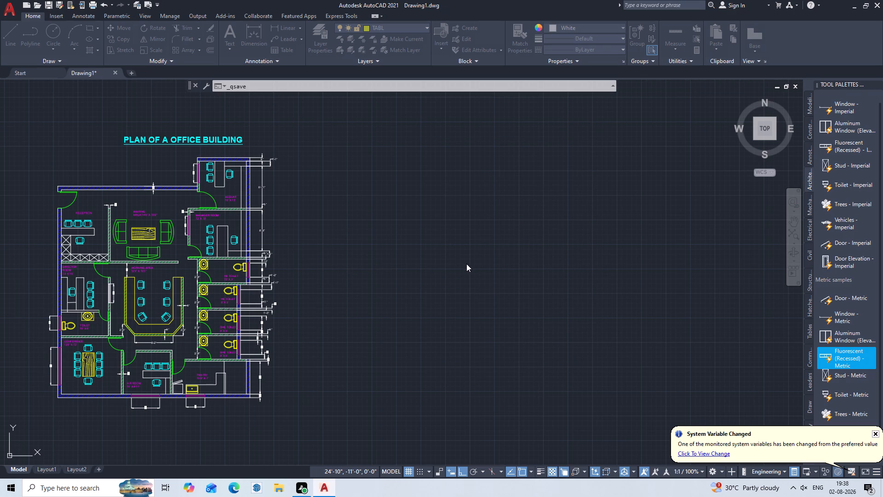
Start a line in the empty area to the right of the office plan with a horizontal 4.5" segment.
key(l)
key(l)
key(Return)
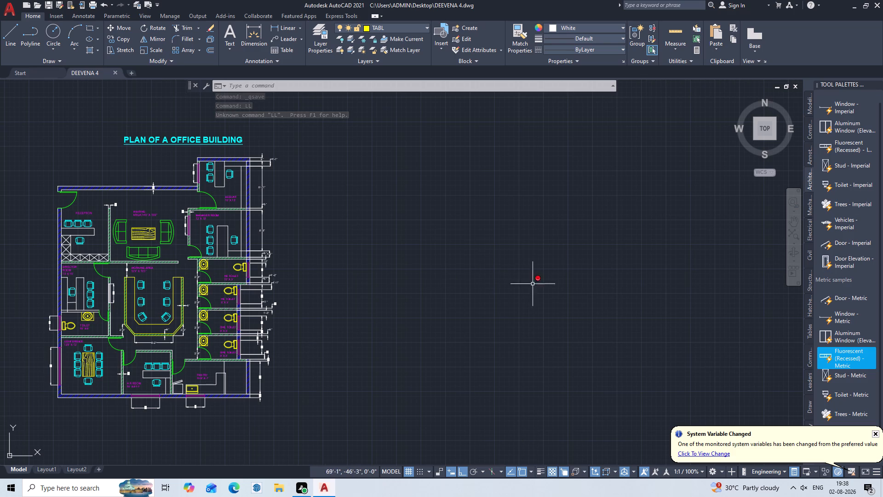
key(l)
key(Return)
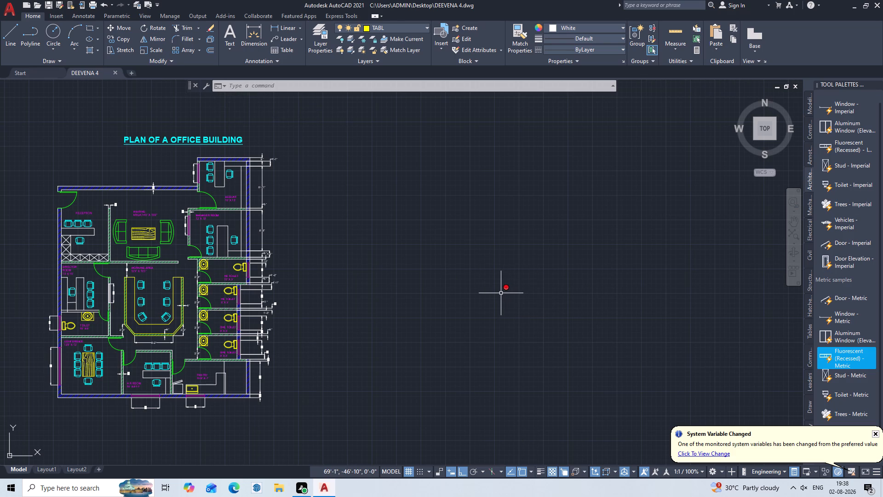
click(406, 368)
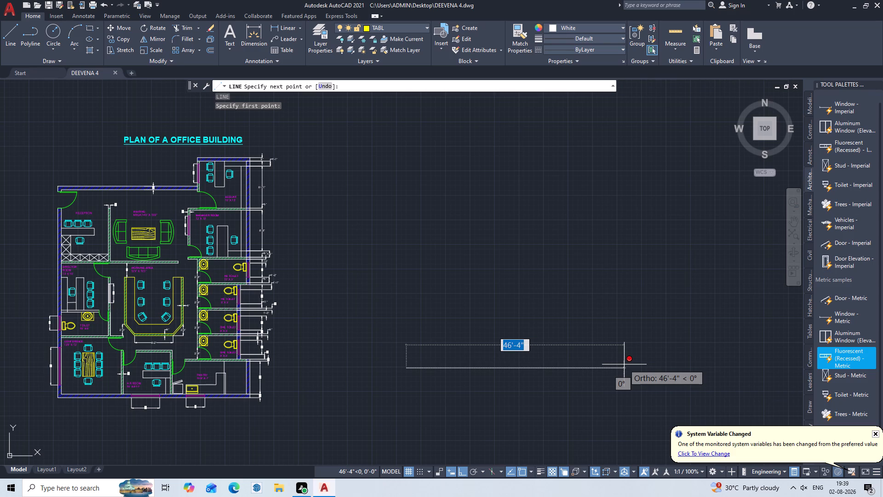
key(4)
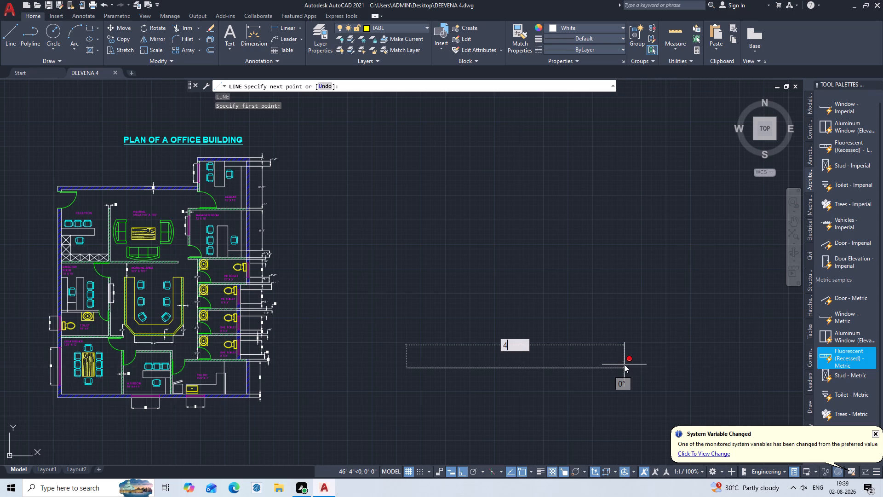
text(.5)
key(shift+quotedbl)
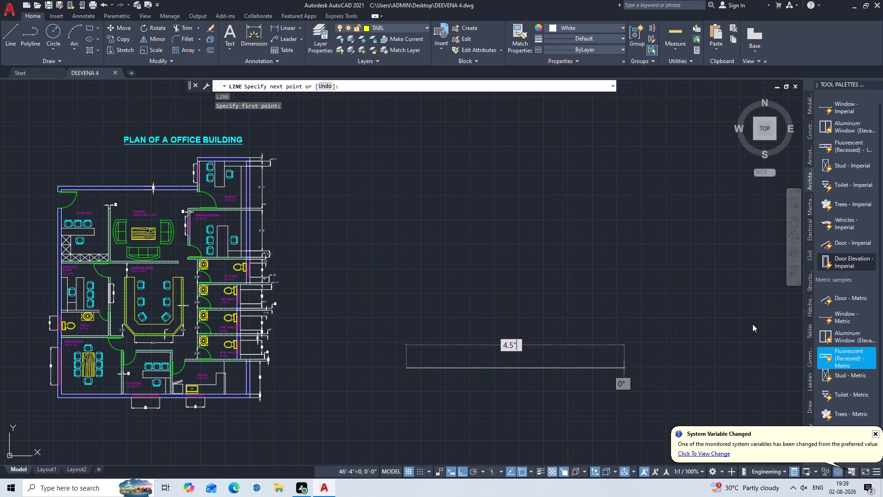
key(Return)
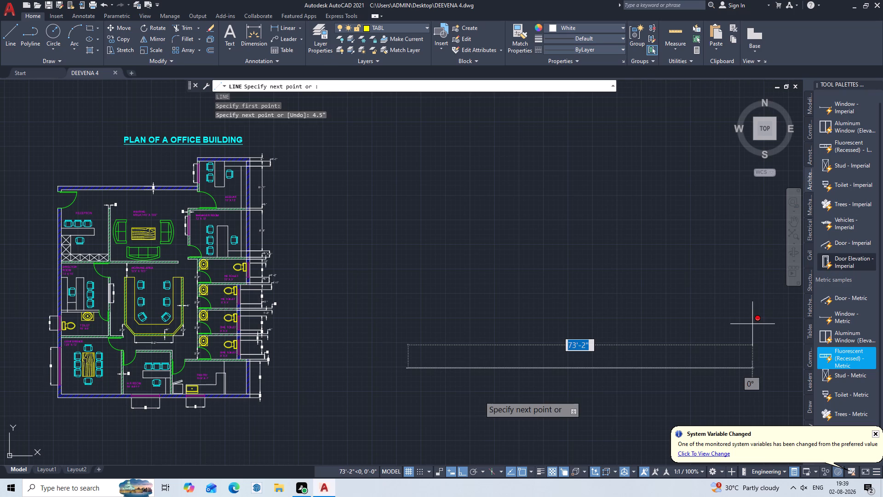
Continue the line horizontally to the right with a 7'2" segment.
middle_drag(396, 410, 297, 352)
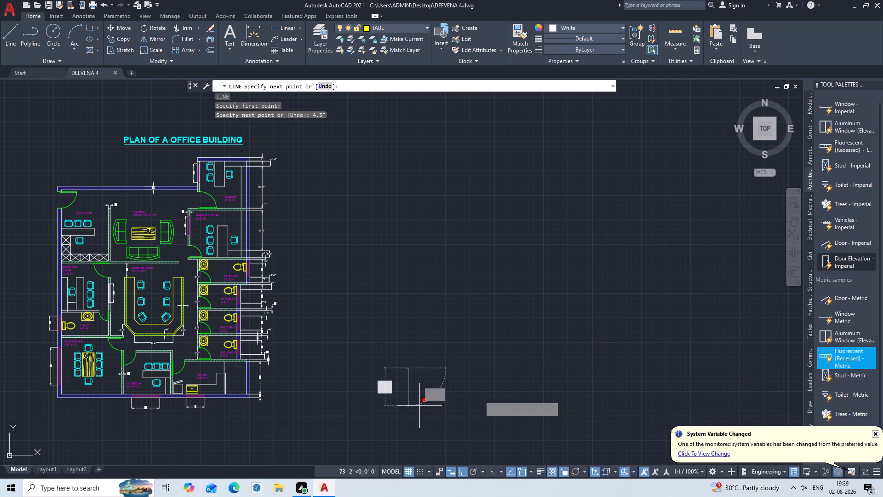
middle_drag(628, 300, 578, 281)
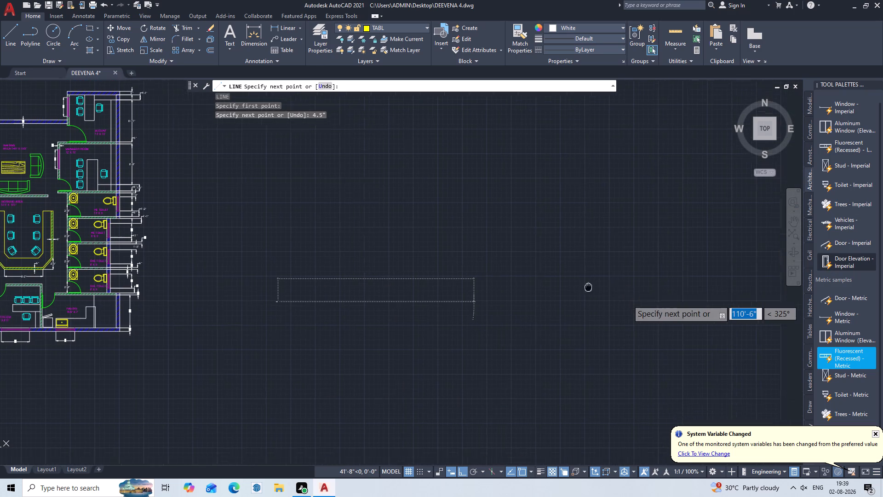
middle_drag(578, 281, 564, 277)
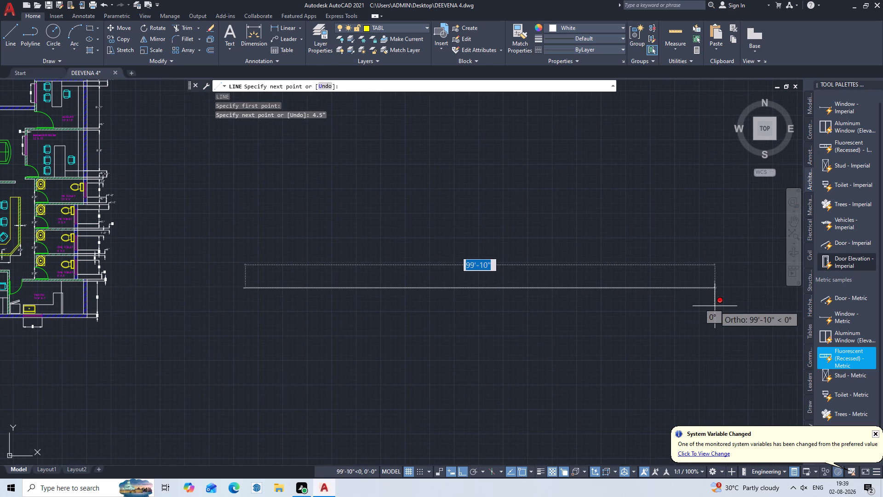
key(7)
key(apostrophe)
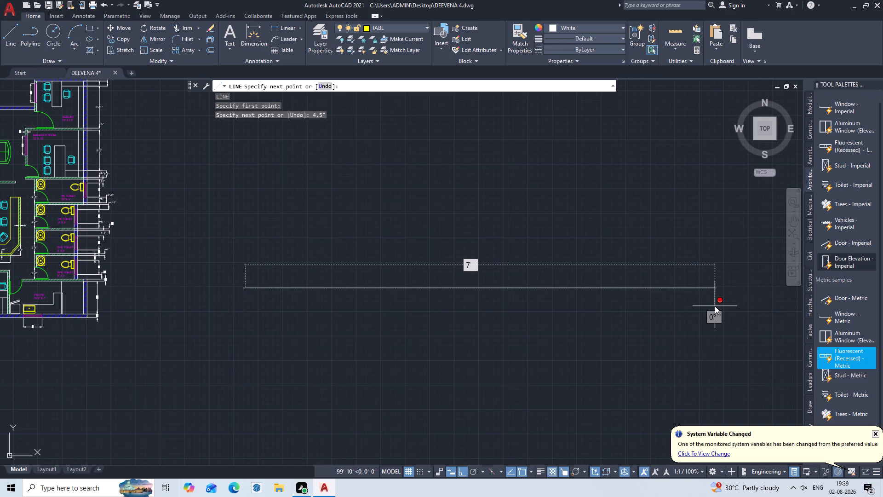
key(2)
key(shift+quotedbl)
key(Return)
scroll(715, 306, down, 2)
scroll(694, 294, up, 1)
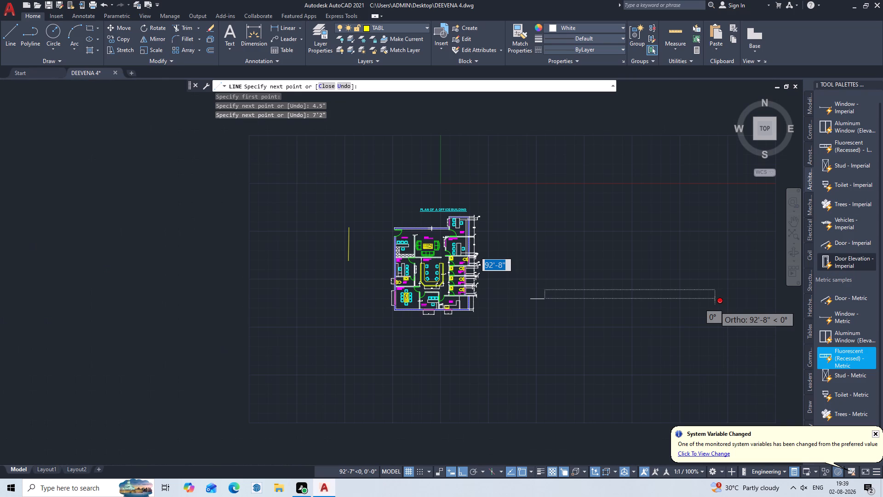
Continue the line horizontally to the right with a 7'8" segment followed by an 8' segment.
scroll(694, 294, up, 3)
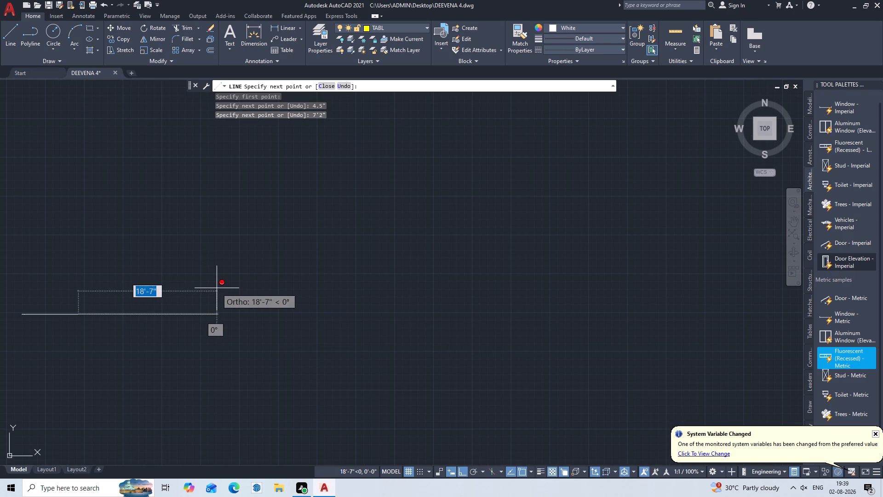
key(7)
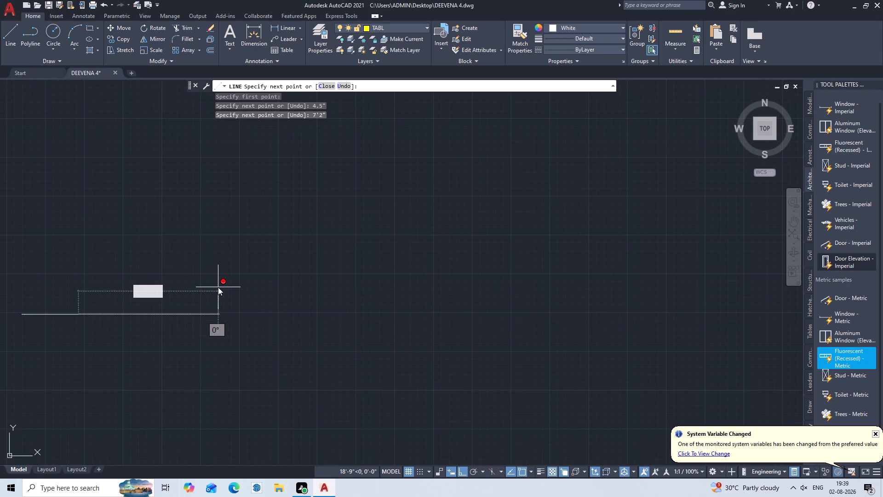
key(apostrophe)
key(8)
key(shift+quotedbl)
key(Return)
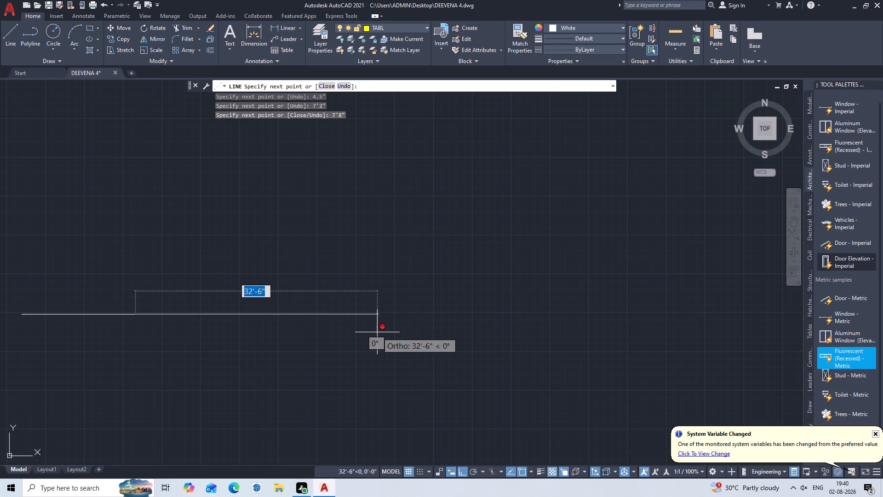
key(8)
key(apostrophe)
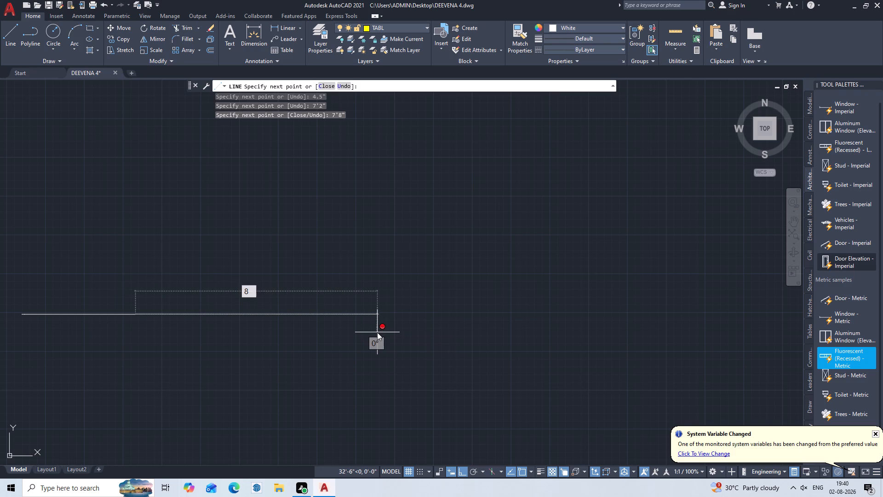
key(Return)
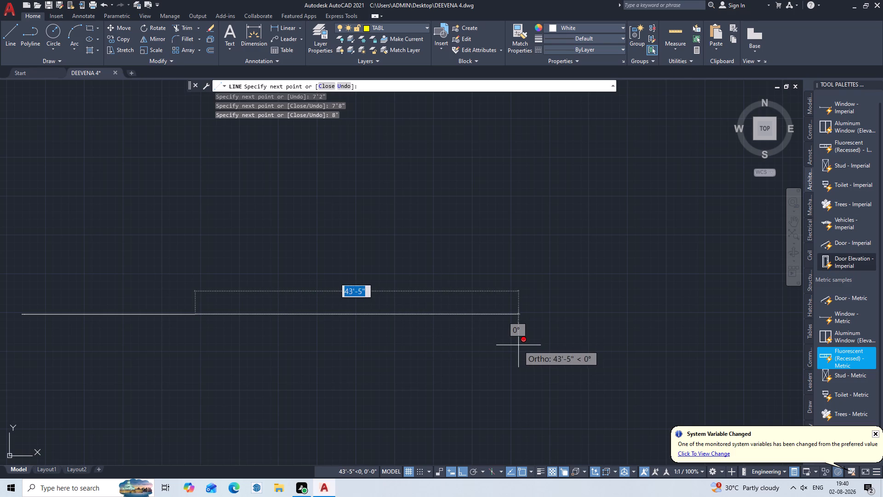
Extend the horizontal line further to the right with segments of 10'5" and 9'5".
key(1)
key(0)
key(apostrophe)
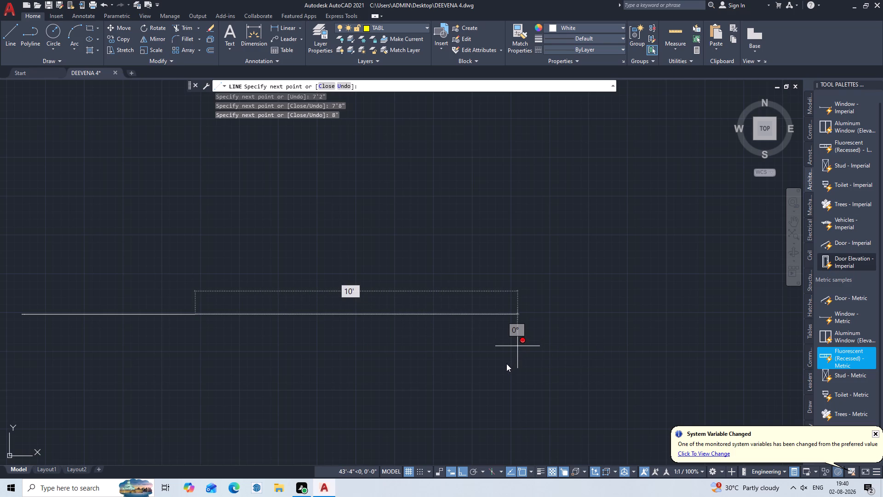
key(5)
key(shift+quotedbl)
key(Return)
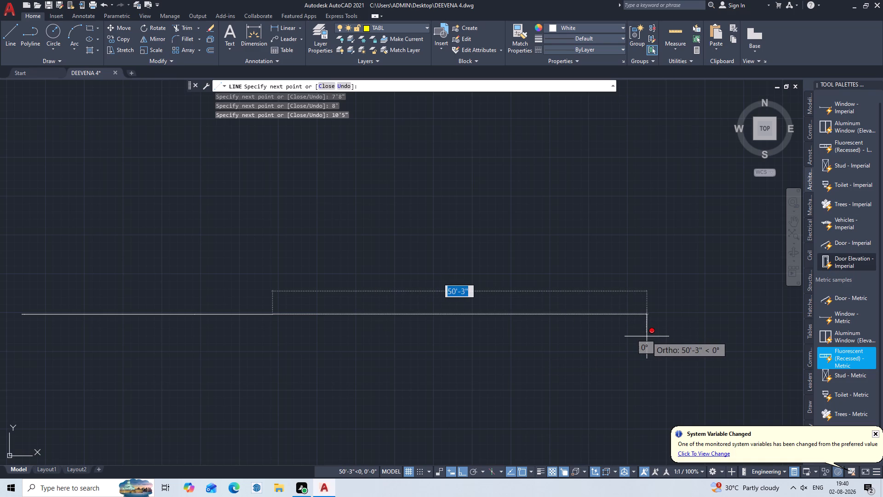
key(9)
key(apostrophe)
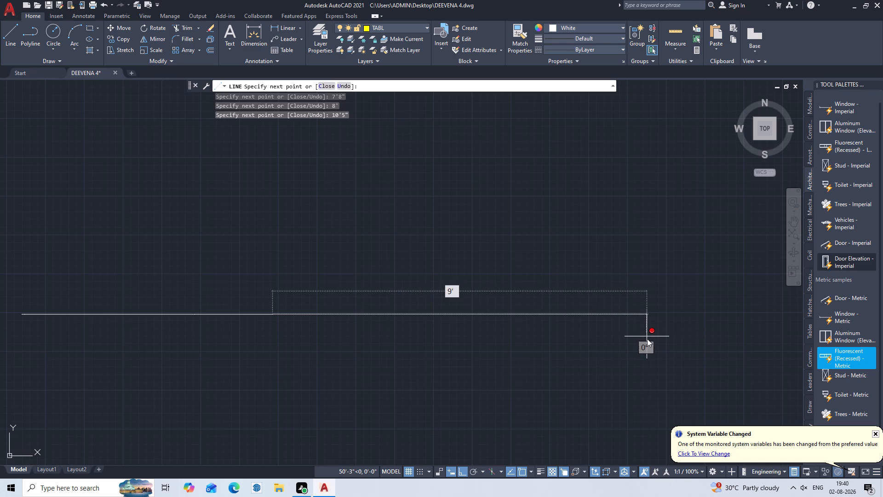
key(5)
key(shift+quotedbl)
key(Return)
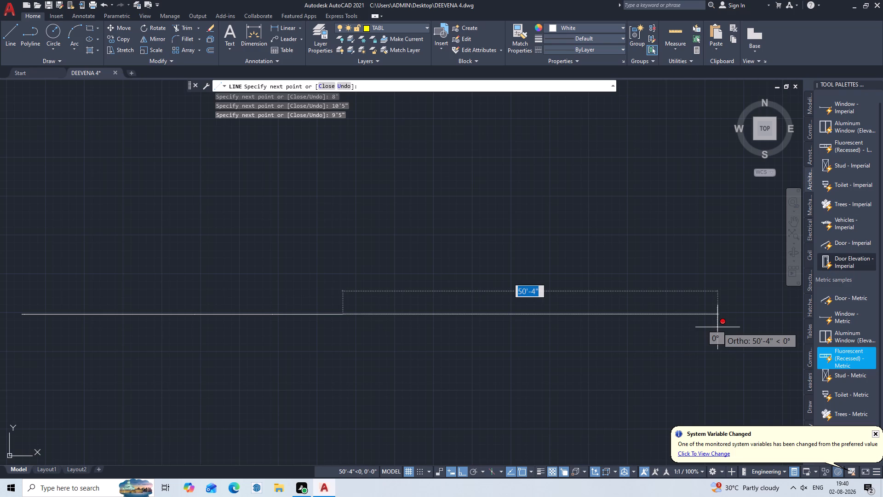
Complete the horizontal run to the right with a 5'8" segment and a final 4.5" segment.
key(5)
text('8)
key(shift+quotedbl)
key(Return)
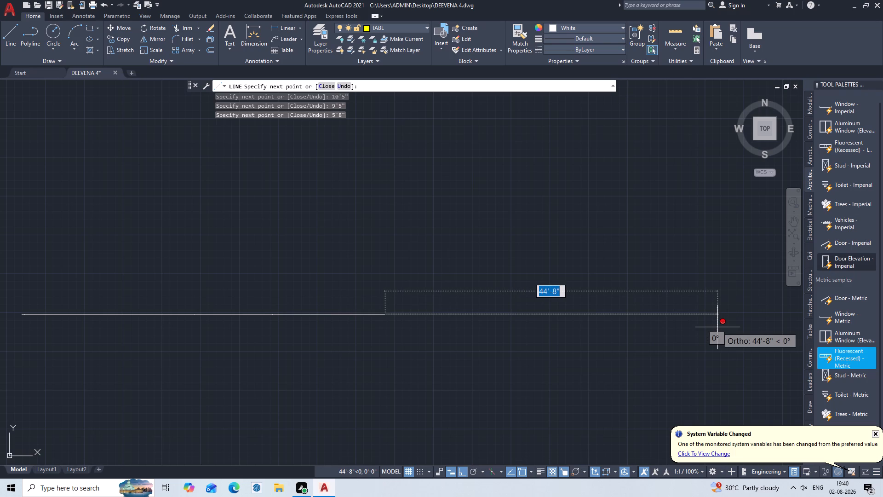
text(4.5)
key(shift+quotedbl)
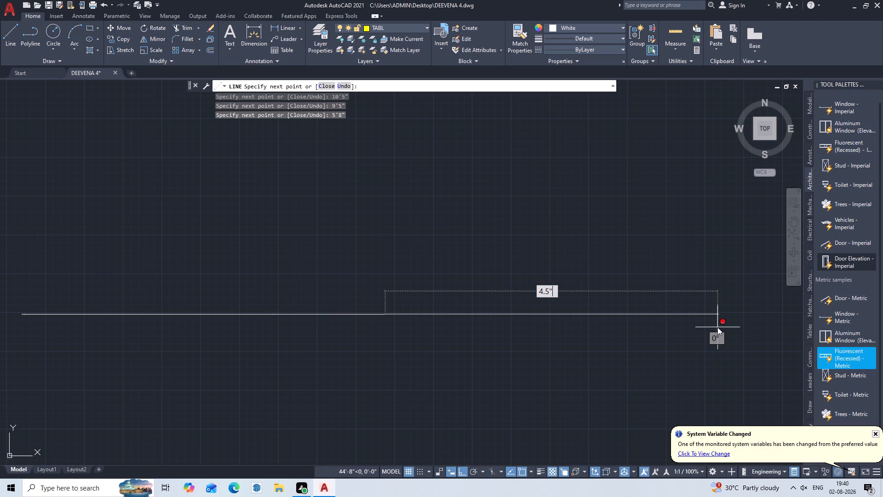
key(Return)
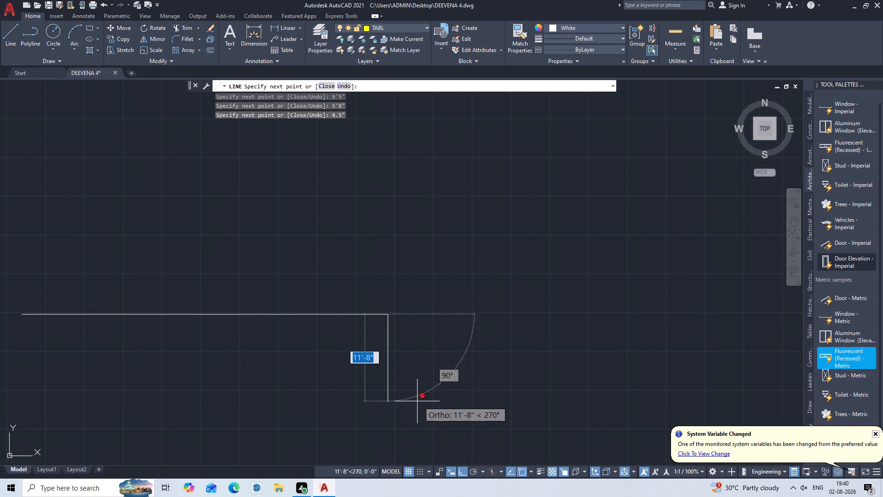
Turn the line vertically upward from the horizontal run's right end with segments of 4.5" and 7'1".
scroll(416, 401, down, 1)
middle_drag(415, 402, 511, 266)
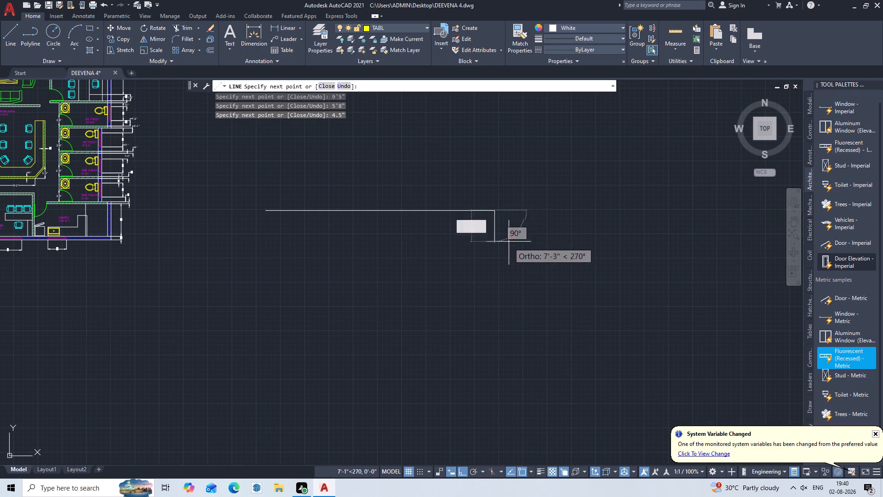
middle_drag(497, 160, 506, 321)
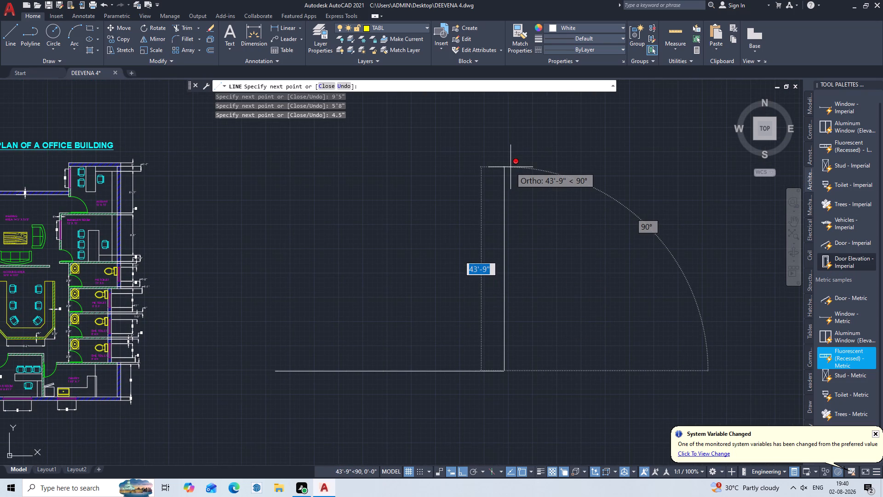
key(4)
text(.5)
key(shift+quotedbl)
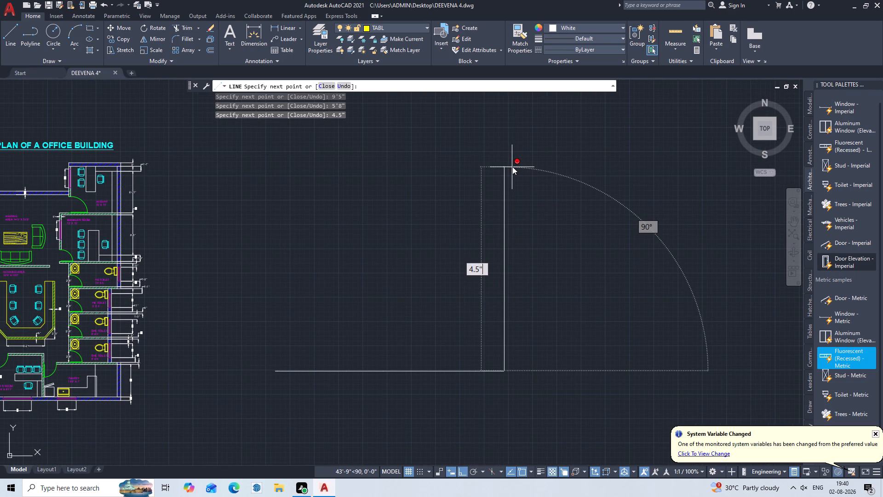
key(Return)
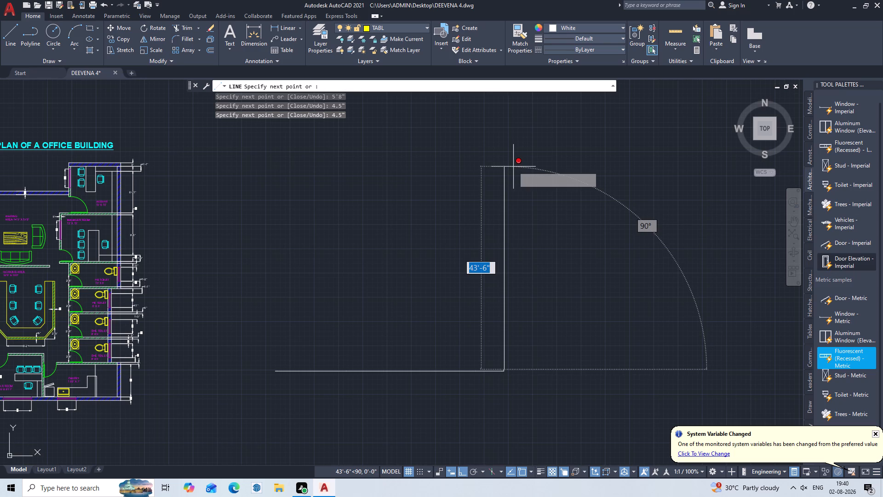
key(7)
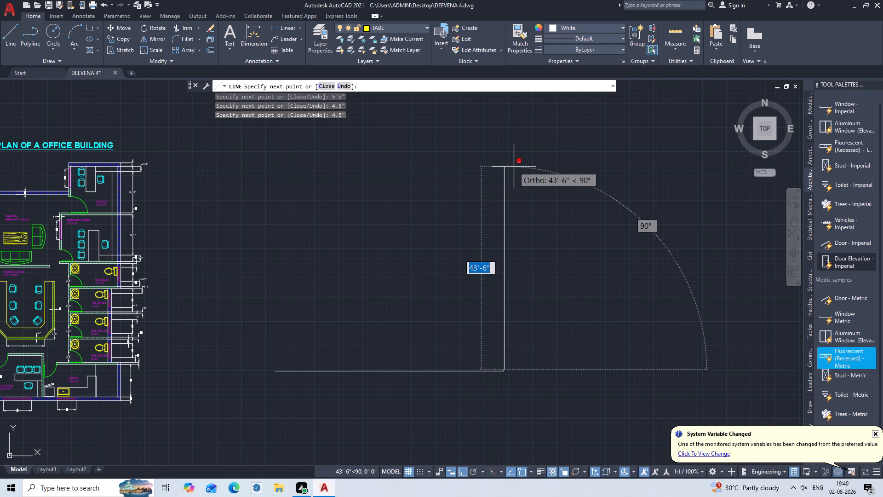
text('1")
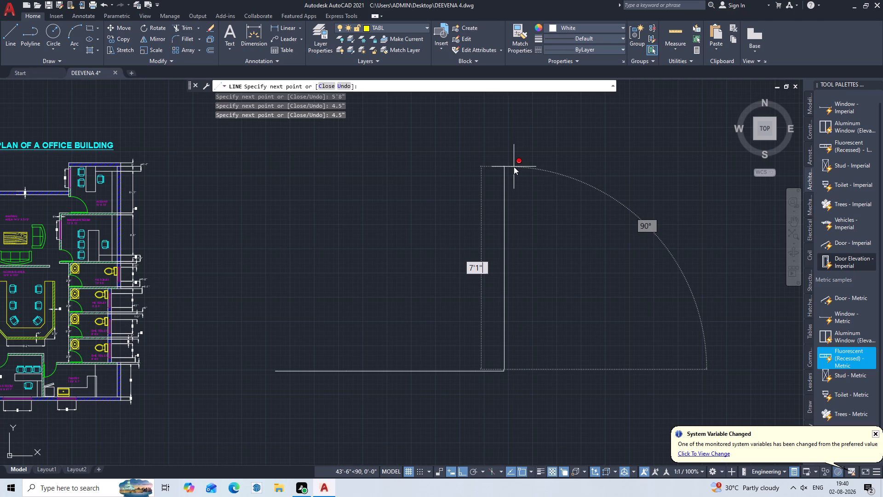
key(Return)
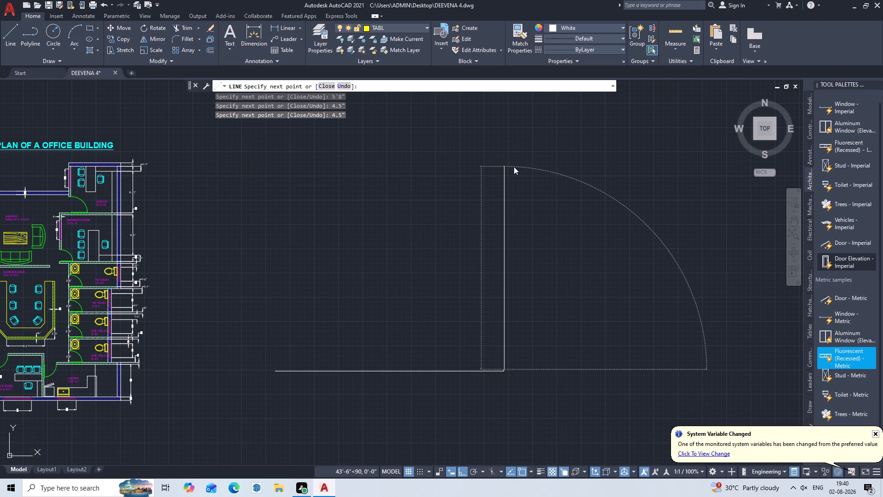
Continue the line vertically upward with a 9'8" segment followed by a 9'2" segment.
text(9'8")
key(Return)
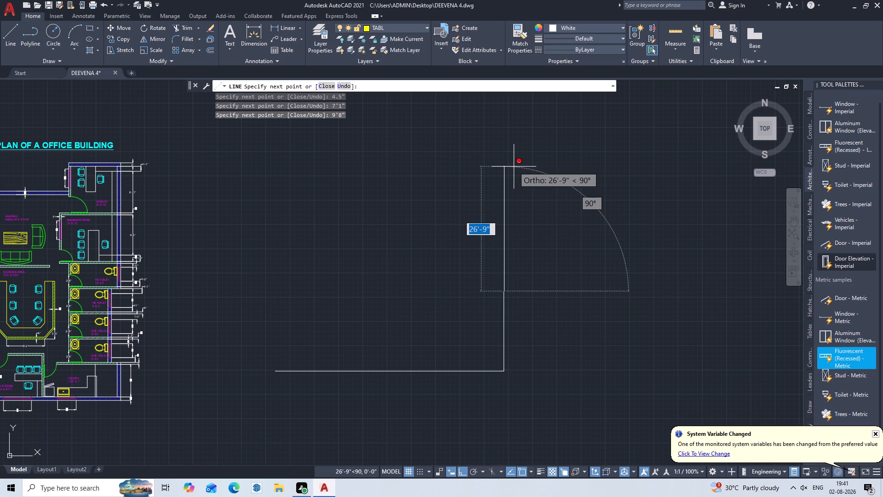
key(9)
key(apostrophe)
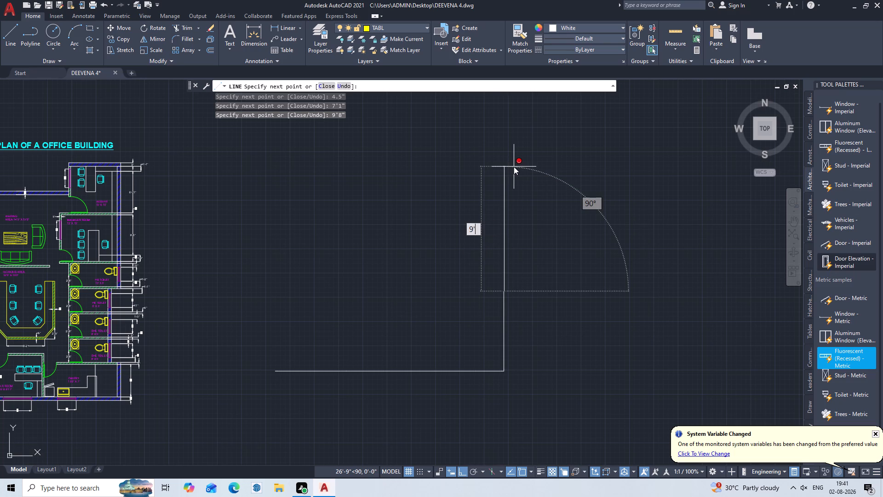
key(2)
key(shift+quotedbl)
key(Return)
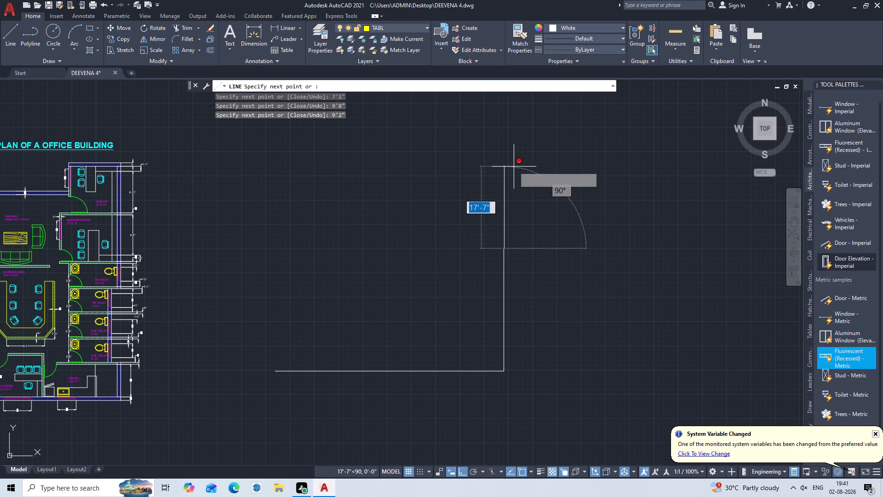
Complete the vertical run upward with a 9'9" segment and a final 4.5" segment.
text(9'9)
key(shift+quotedbl)
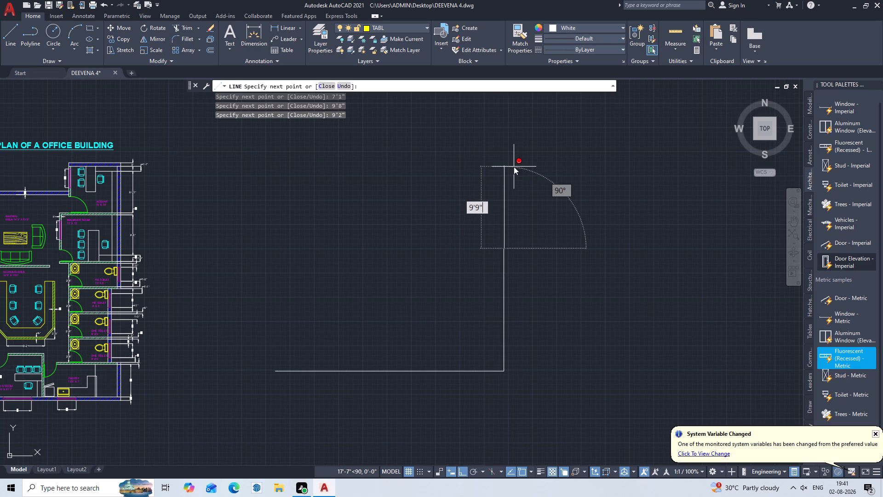
key(Return)
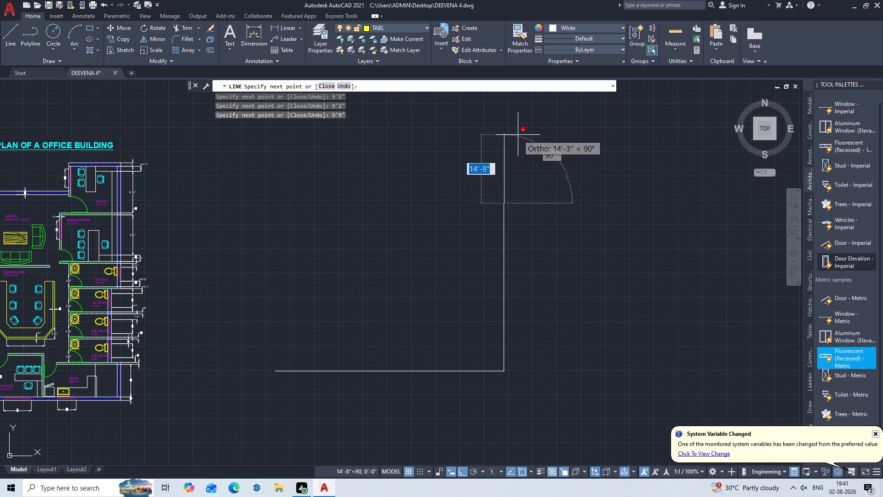
middle_drag(519, 133, 516, 213)
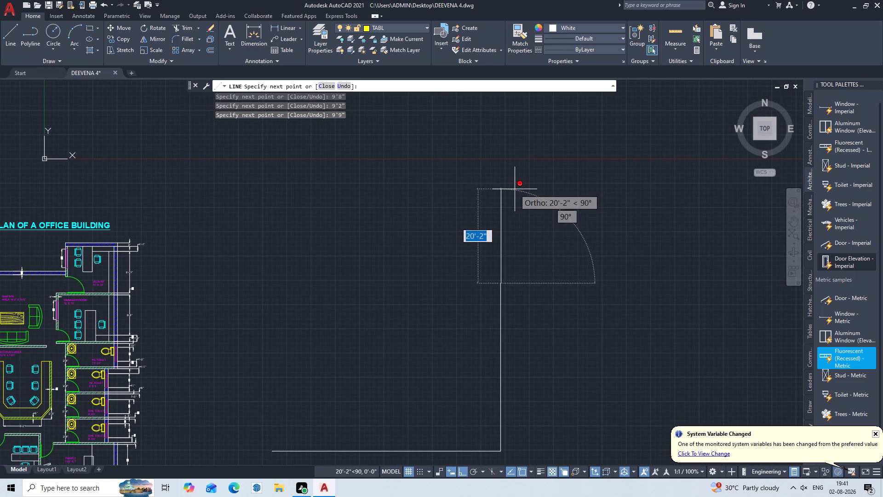
text(4.)
key(5)
key(shift+quotedbl)
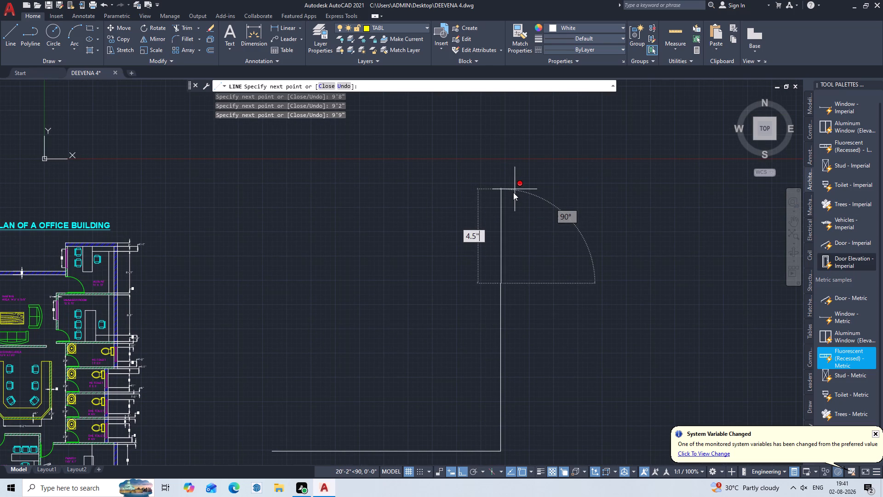
key(Return)
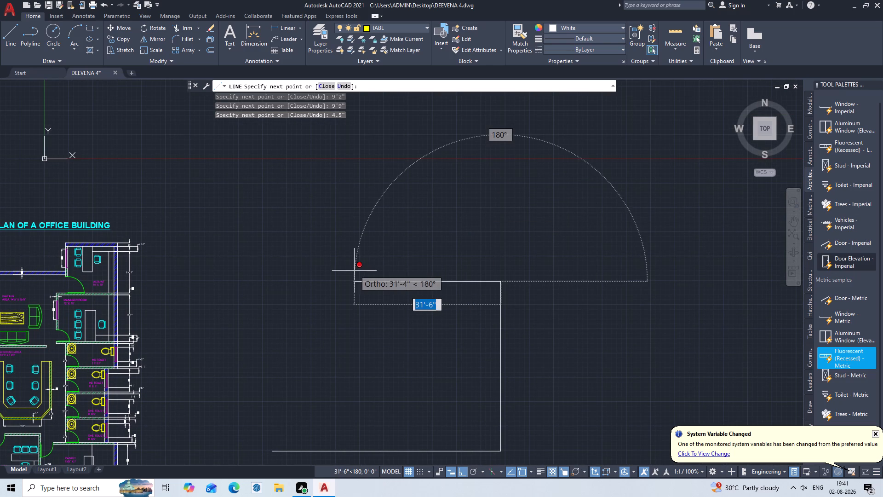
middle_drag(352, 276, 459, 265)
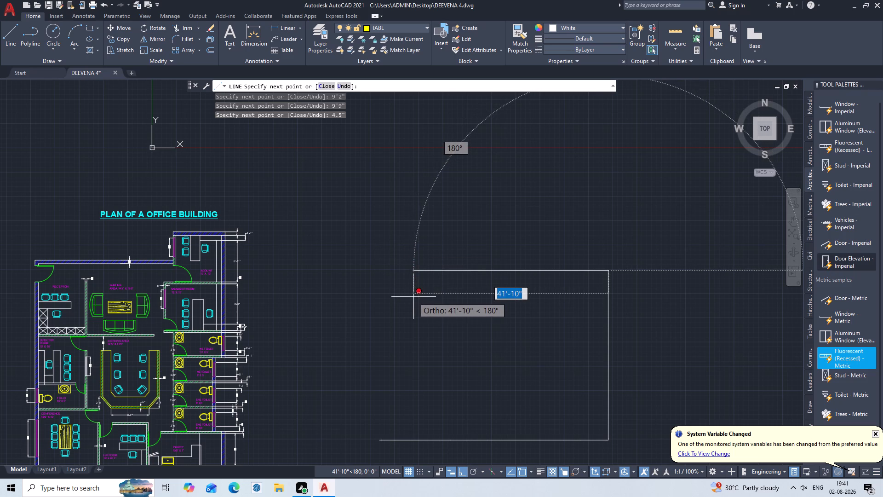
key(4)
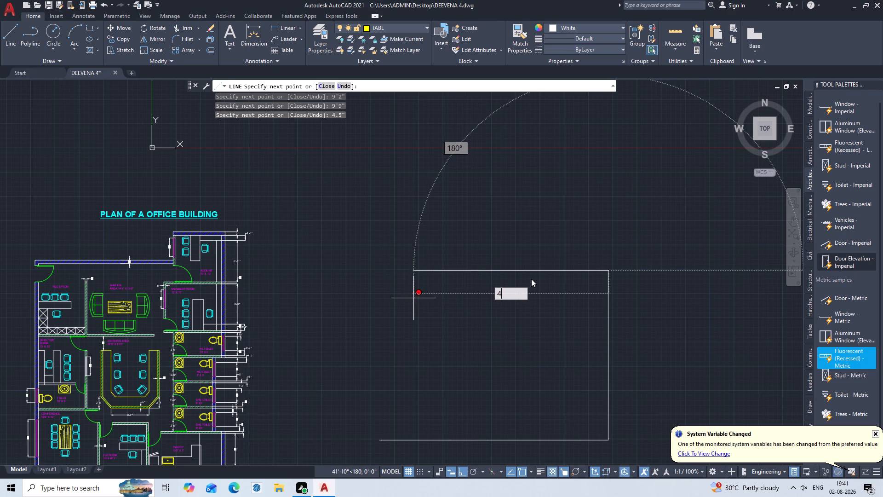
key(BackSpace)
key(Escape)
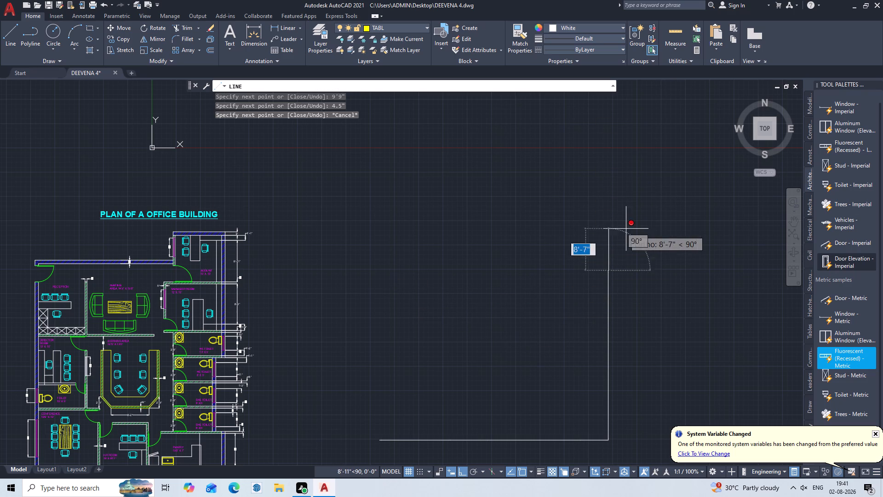
Draw a 4.5" segment horizontally to the left from the top of the vertical run.
text(4.5)
key(shift+quotedbl)
key(Return)
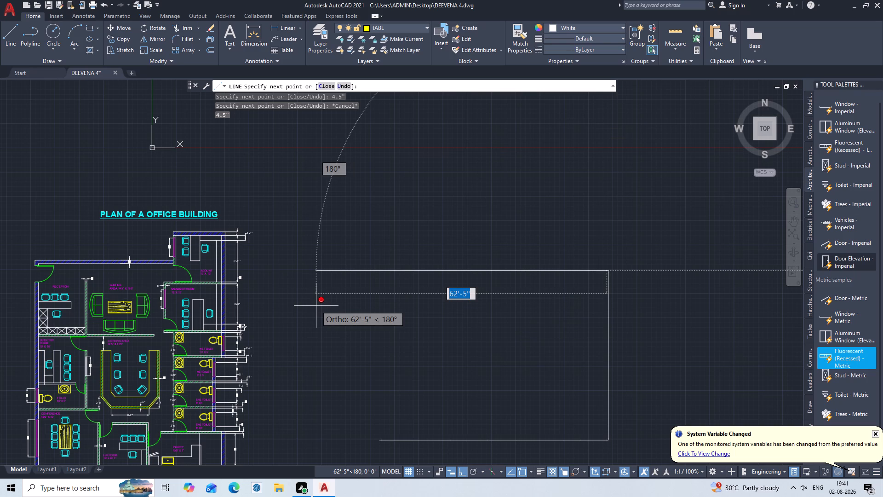
Continue the outline's top edge horizontally to the left with segments of 5'8", 9'5", 10'5" and 8'.
text(5'8)
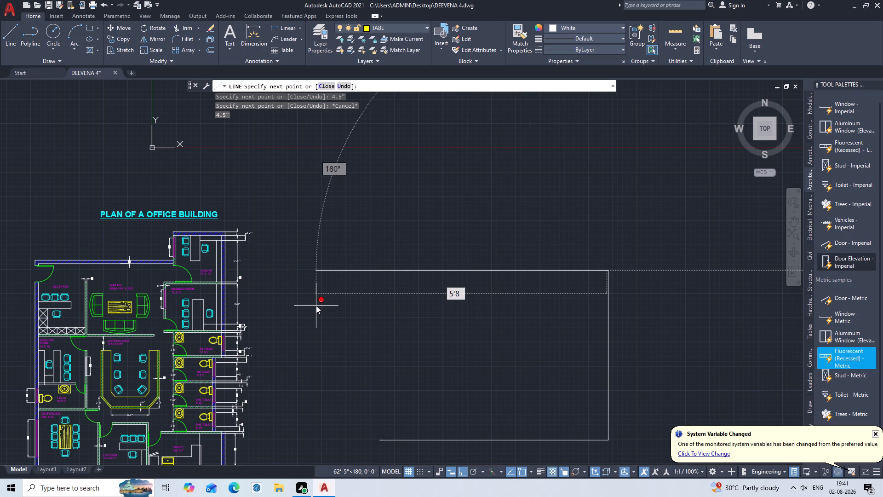
key(shift+quotedbl)
key(Return)
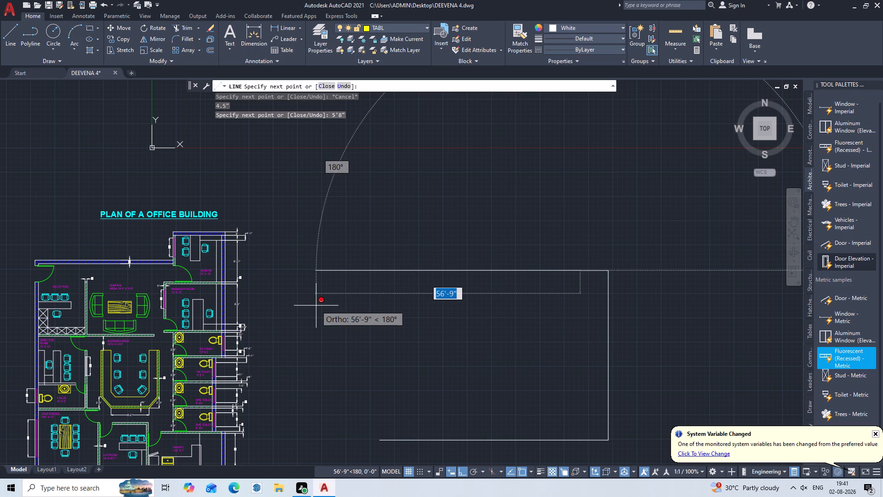
key(9)
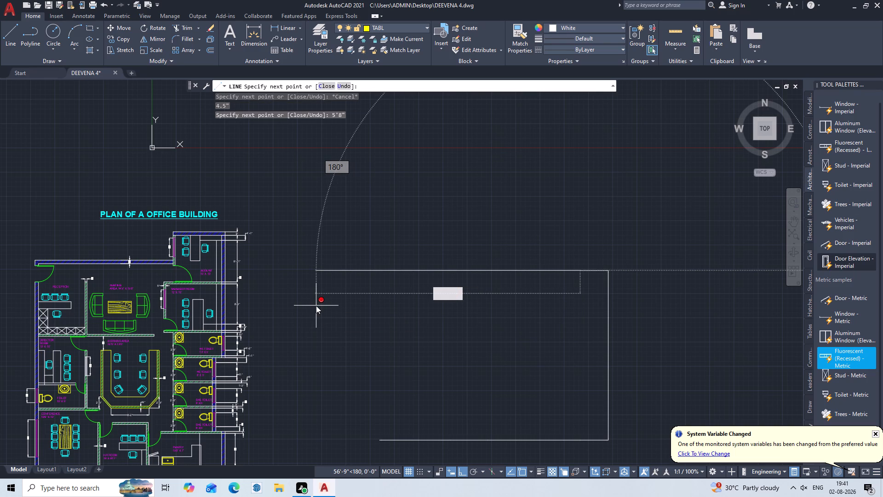
key(apostrophe)
key(5)
key(shift+quotedbl)
key(Return)
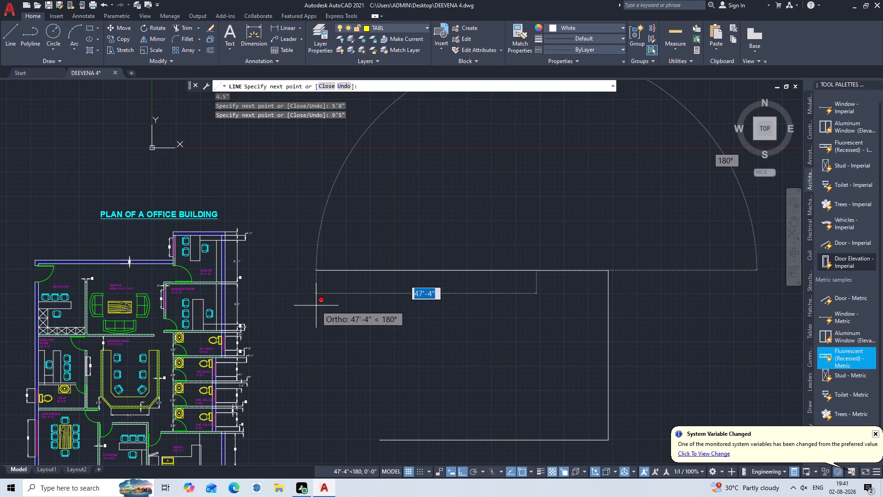
text(10'5")
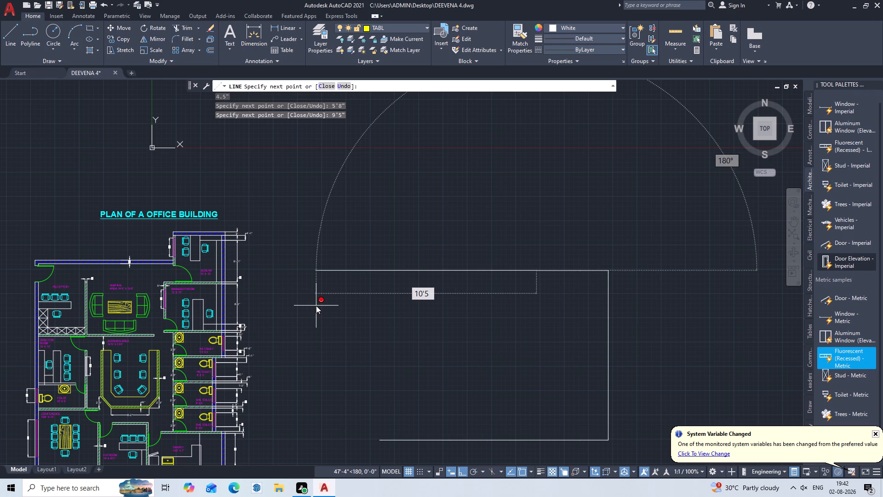
key(Return)
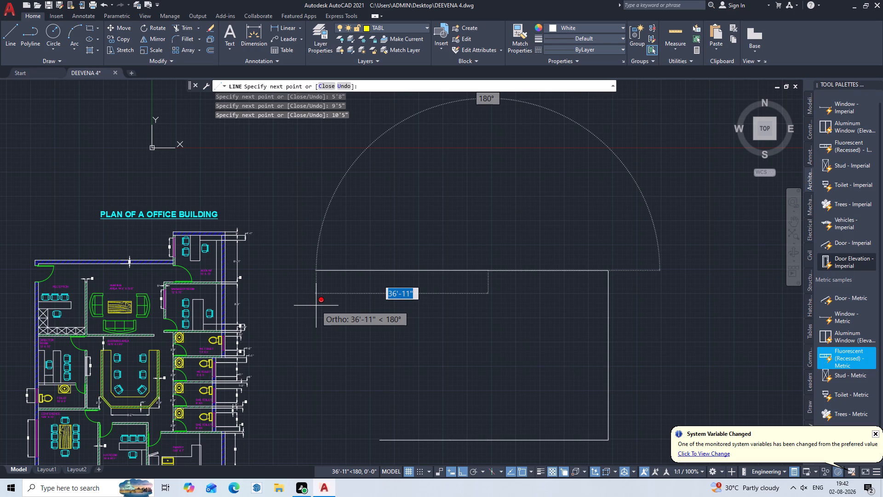
text(8')
key(Return)
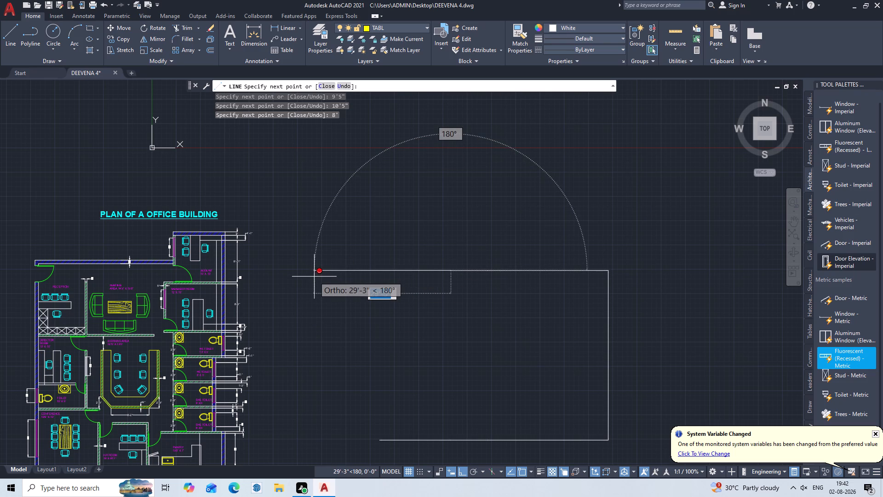
Complete the top edge to the left with segments of 7'8", 7'2" and a final 4.5".
key(7)
text('8)
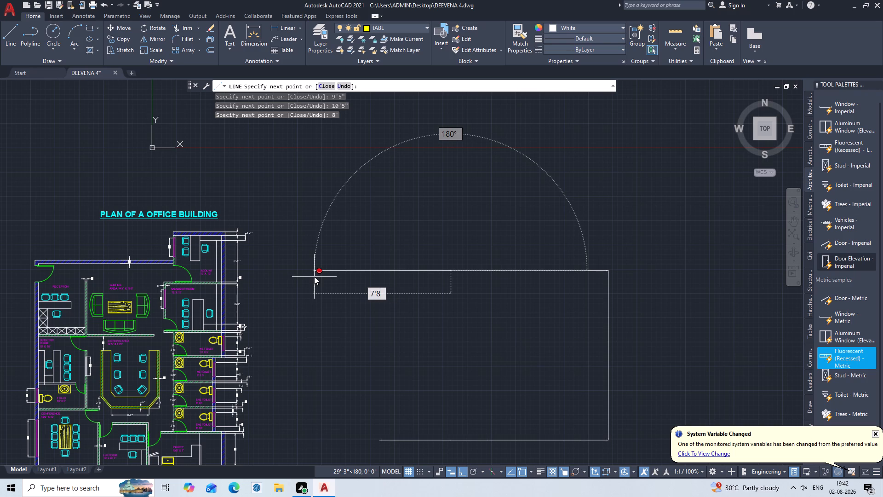
key(shift+quotedbl)
key(Return)
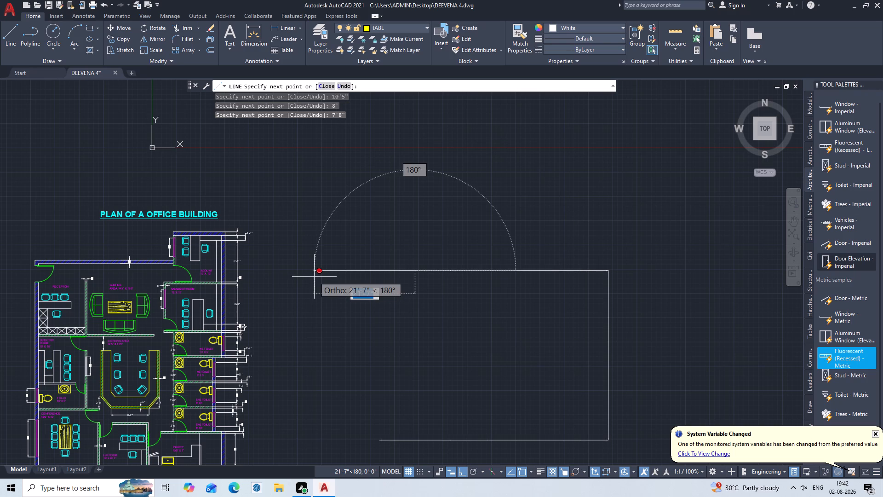
text(7')
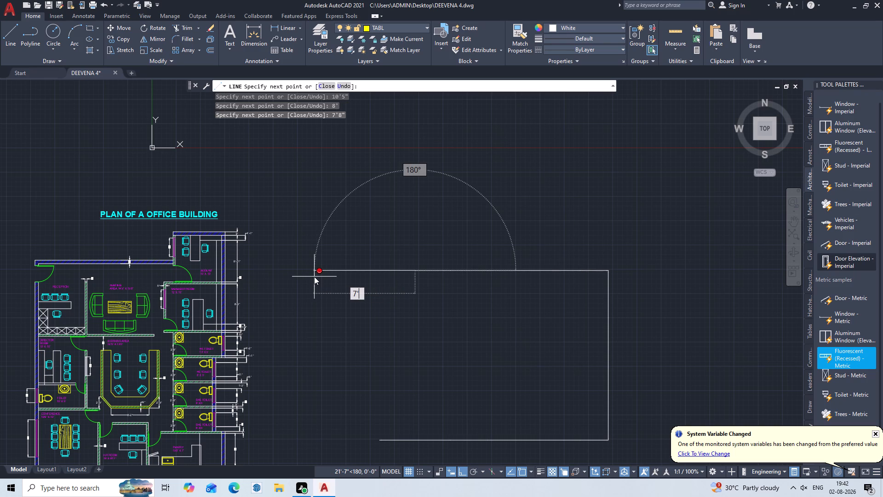
key(2)
key(shift+quotedbl)
key(Return)
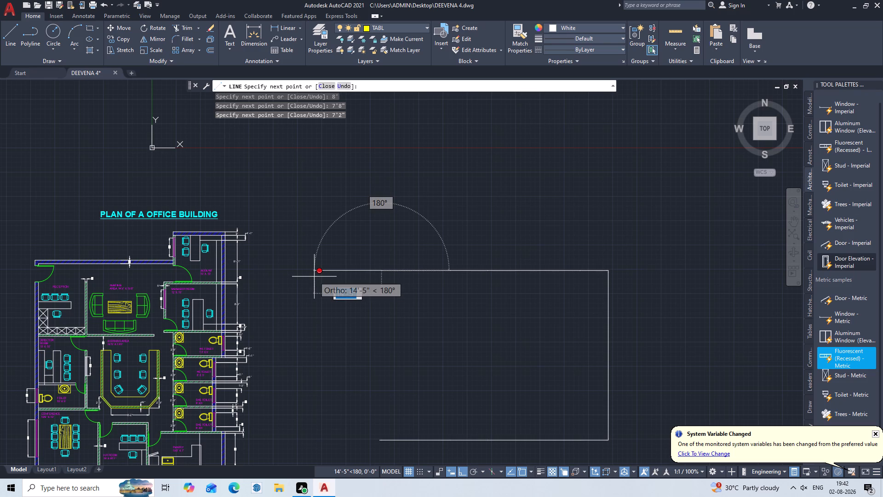
text(4.5)
key(shift+quotedbl)
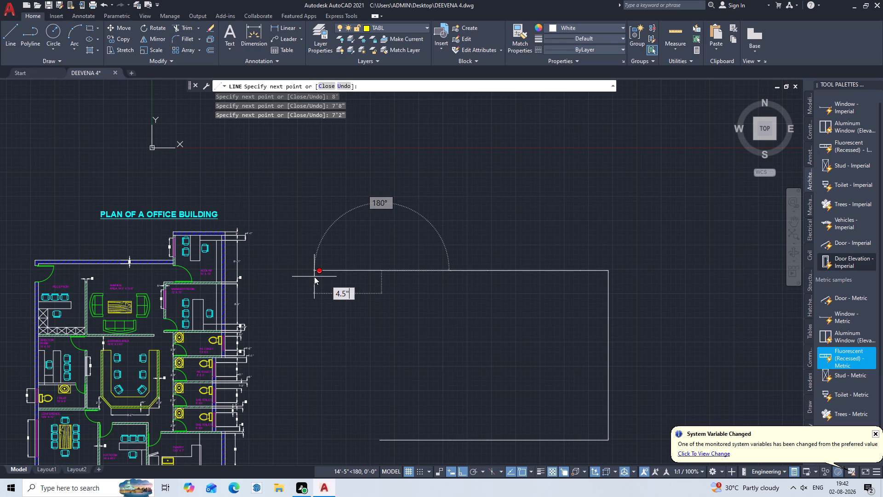
key(Return)
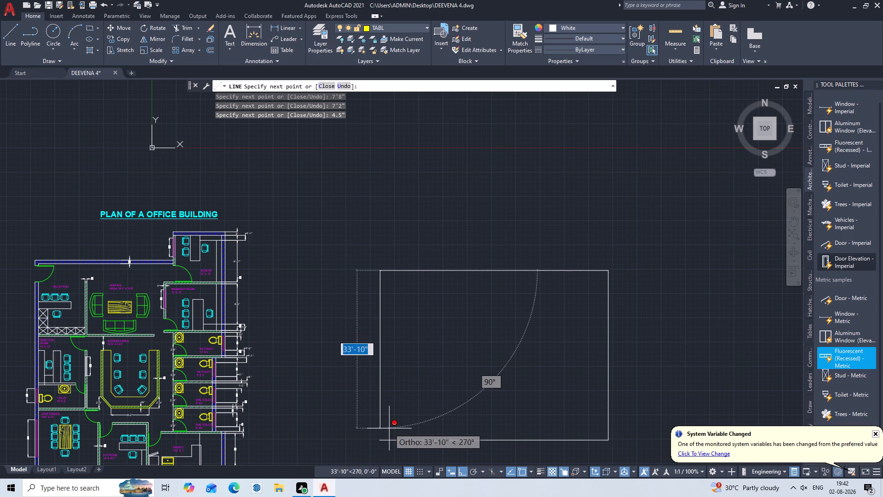
Turn the line vertically downward from the top edge's left end with segments of 4.5" and 7'1".
middle_drag(389, 429, 387, 357)
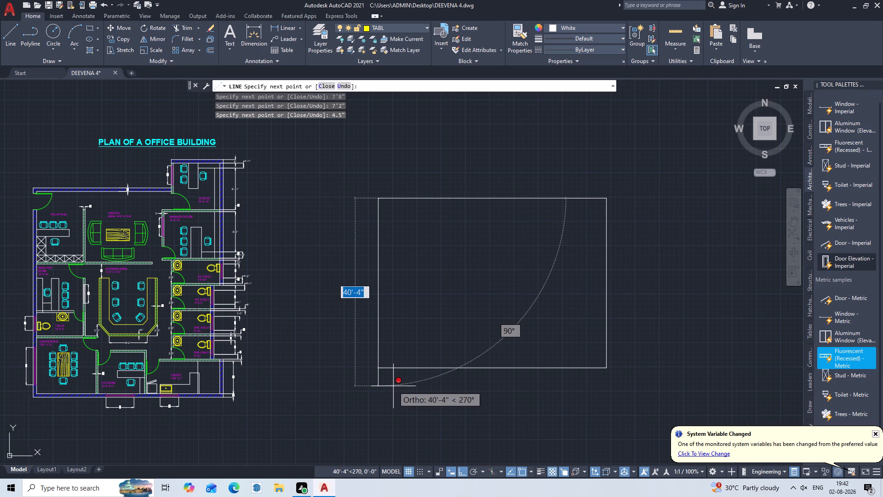
text(4.5)
key(shift+quotedbl)
key(Return)
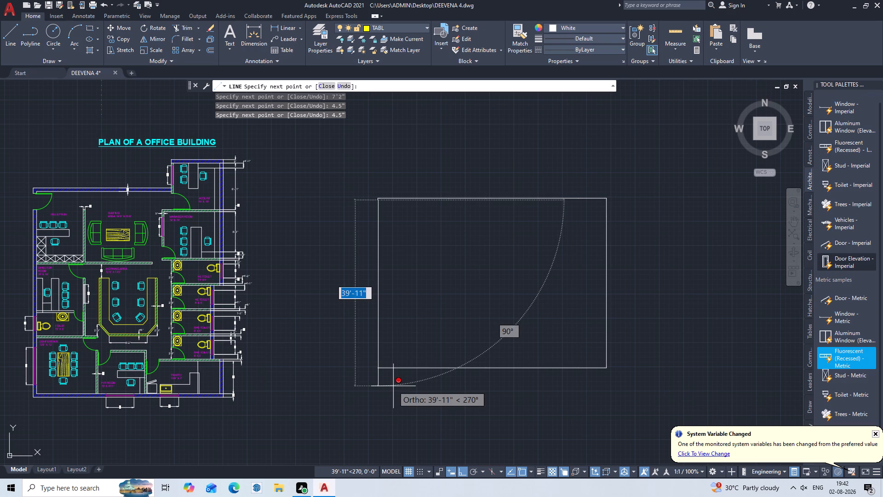
key(7)
key(apostrophe)
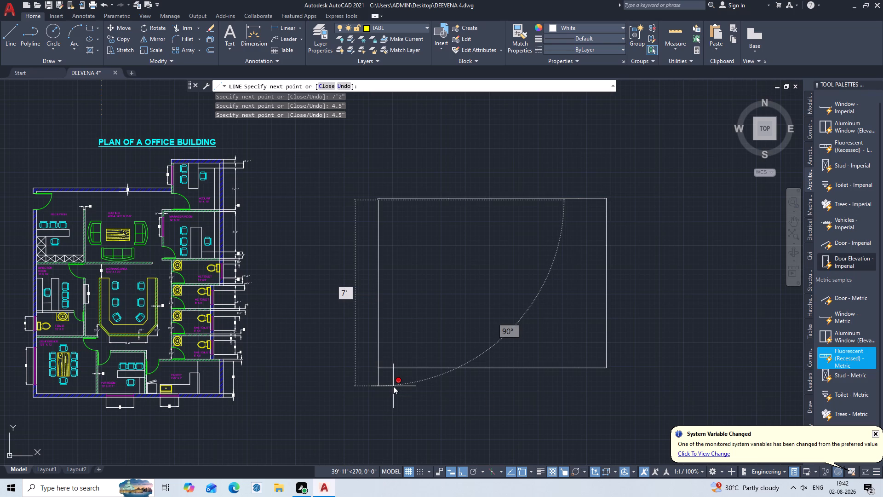
key(1)
key(shift+quotedbl)
key(Return)
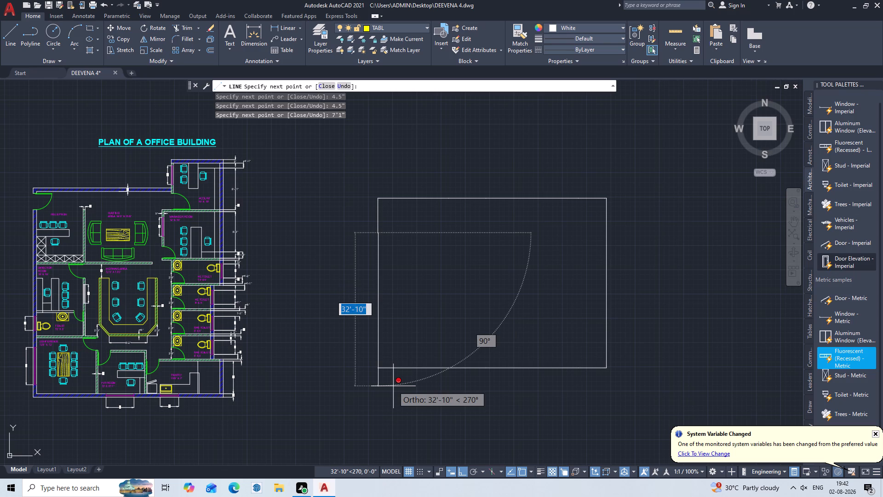
Close the outline's left side downward with segments of 9'8", 9'2", 9'9" and 4.5", and end the line.
text(9'8)
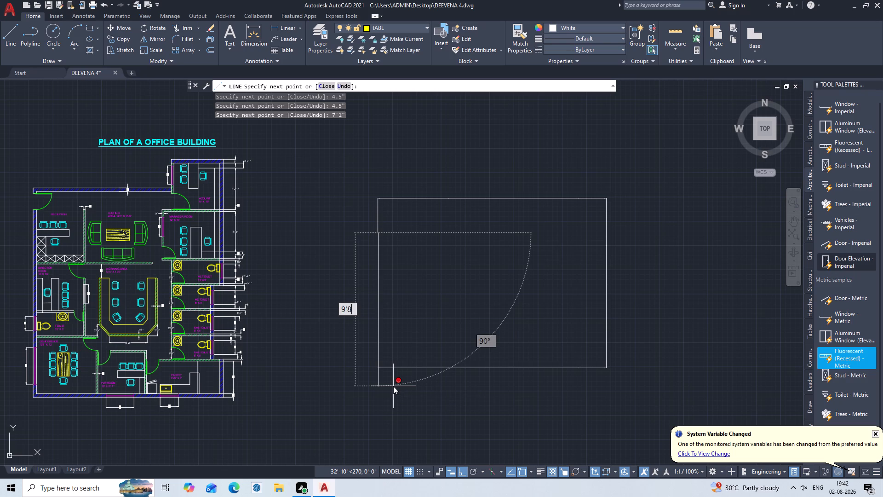
key(shift+quotedbl)
key(Return)
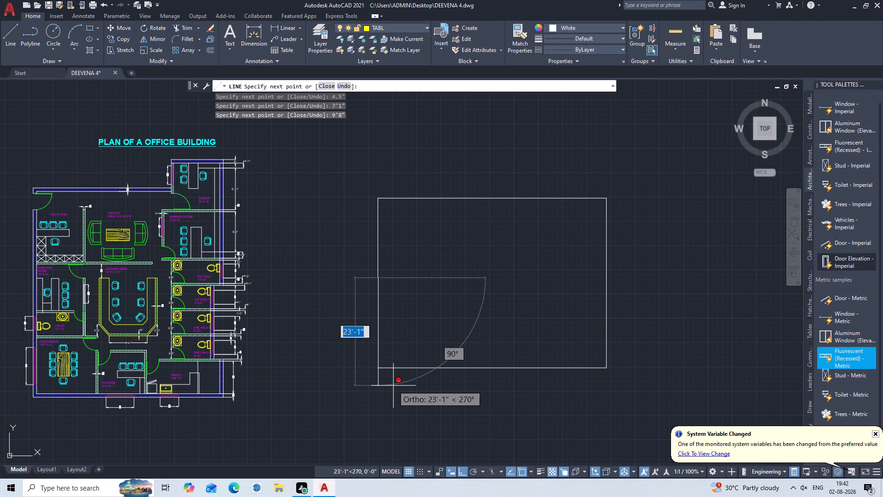
text(9'2")
key(Return)
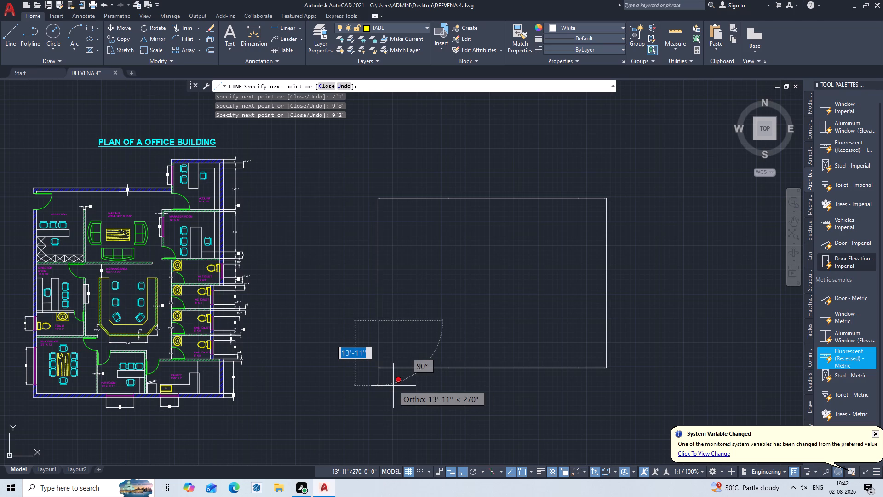
text(9'9)
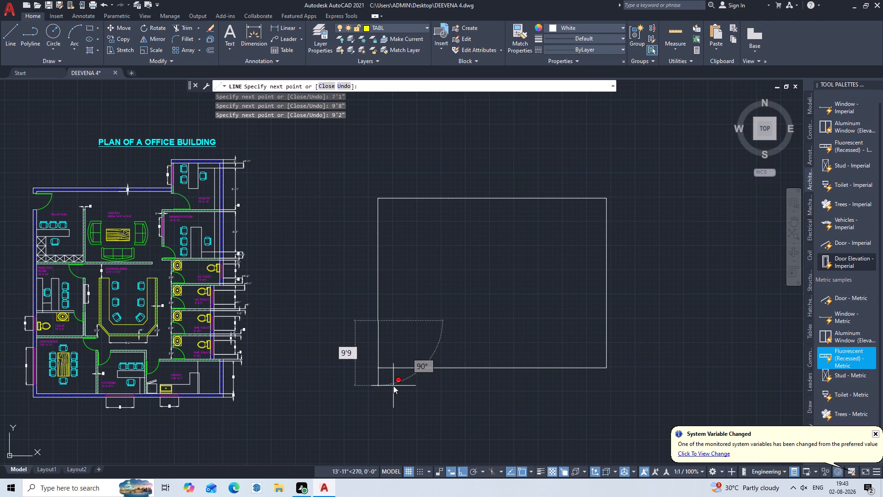
key(shift+quotedbl)
key(Return)
text(4.5)
key(shift+quotedbl)
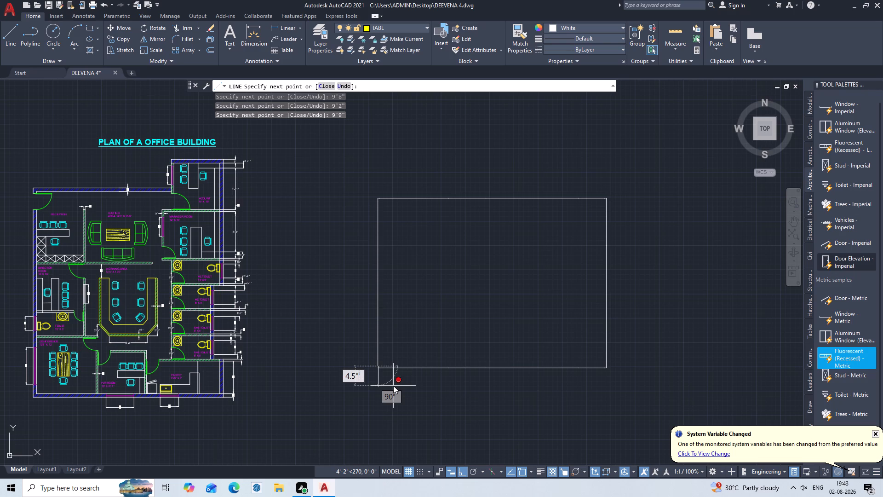
key(Return)
key(Escape)
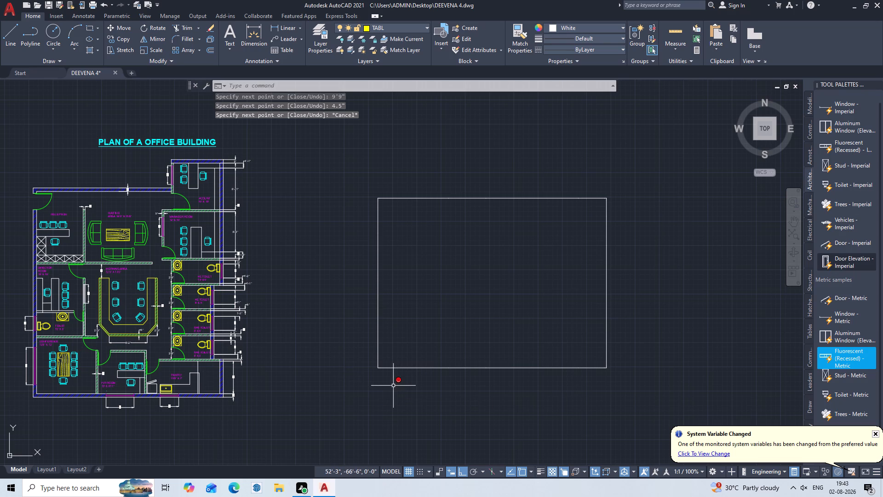
Join all the line segments of the new white rectangular outline into one polyline.
middle_drag(431, 302, 430, 277)
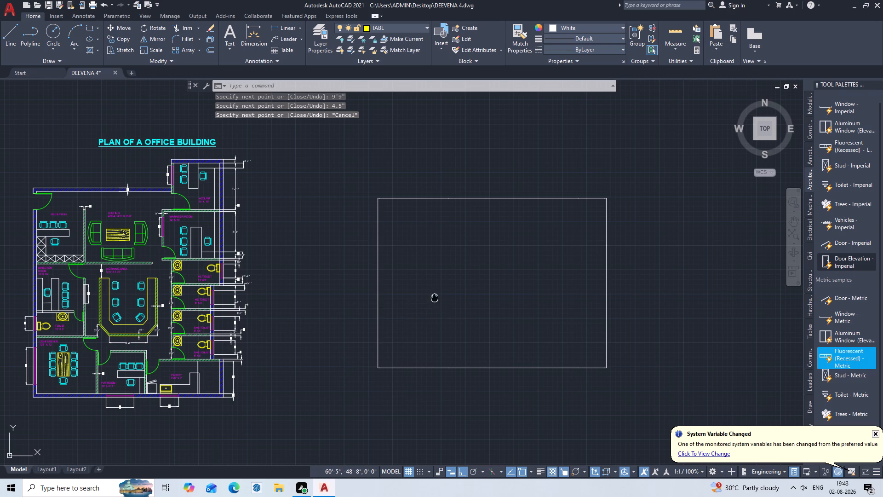
middle_drag(430, 277, 428, 231)
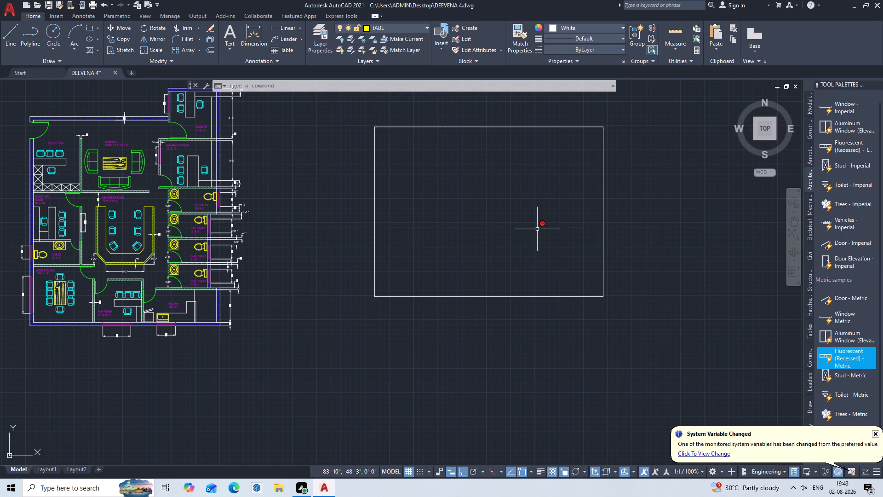
triple_click(631, 117)
click(630, 115)
click(318, 333)
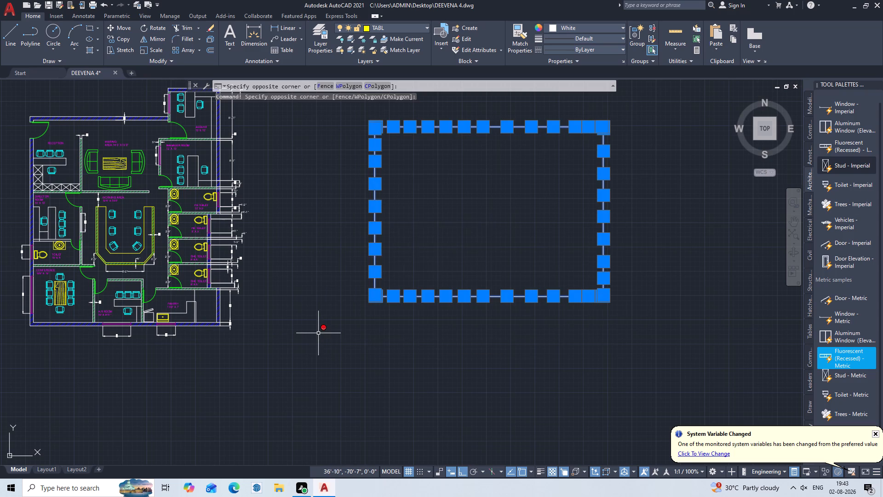
key(j)
key(Return)
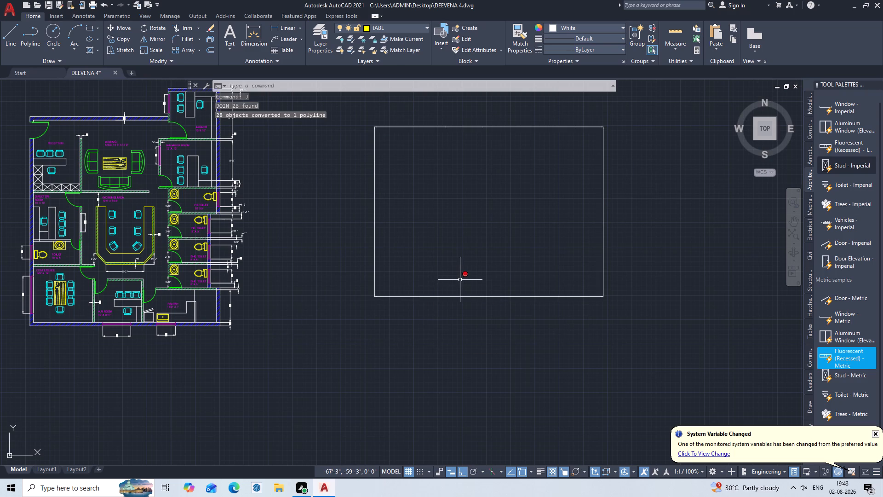
Offset the joined white rectangular outline 9" inward to form the outer wall thickness.
key(o)
key(Return)
key(9)
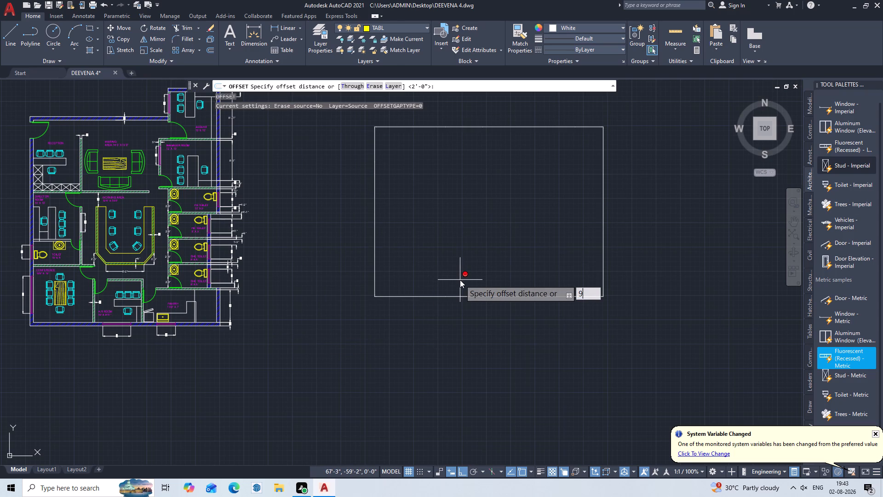
key(shift+quotedbl)
key(Return)
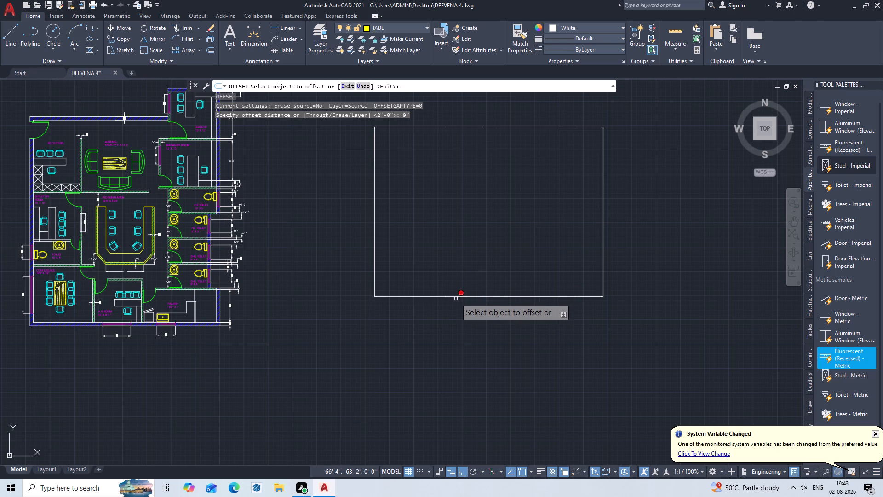
click(464, 297)
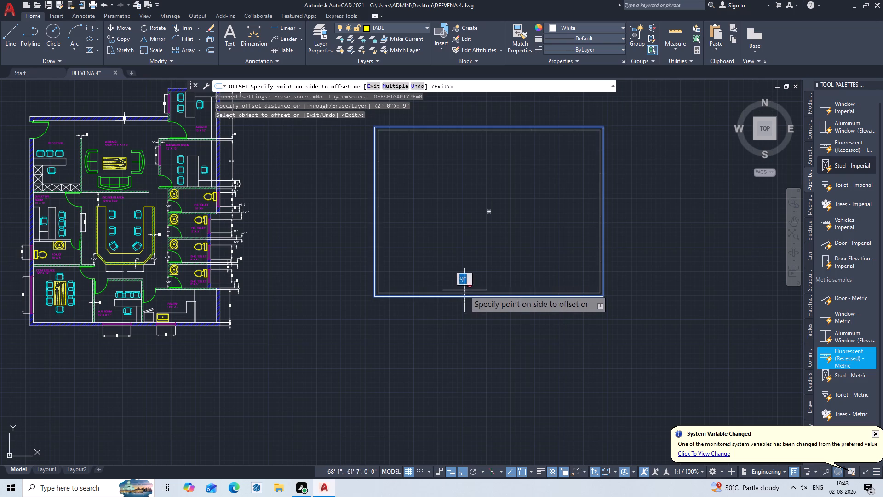
click(466, 281)
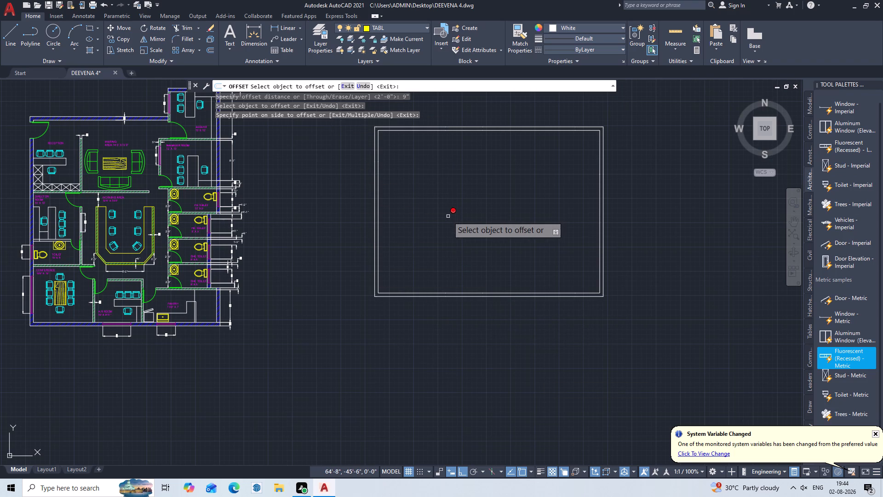
key(Escape)
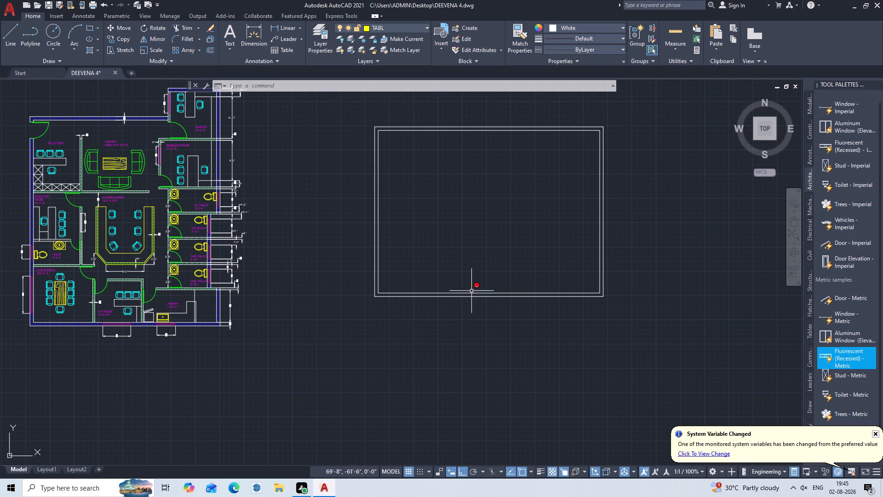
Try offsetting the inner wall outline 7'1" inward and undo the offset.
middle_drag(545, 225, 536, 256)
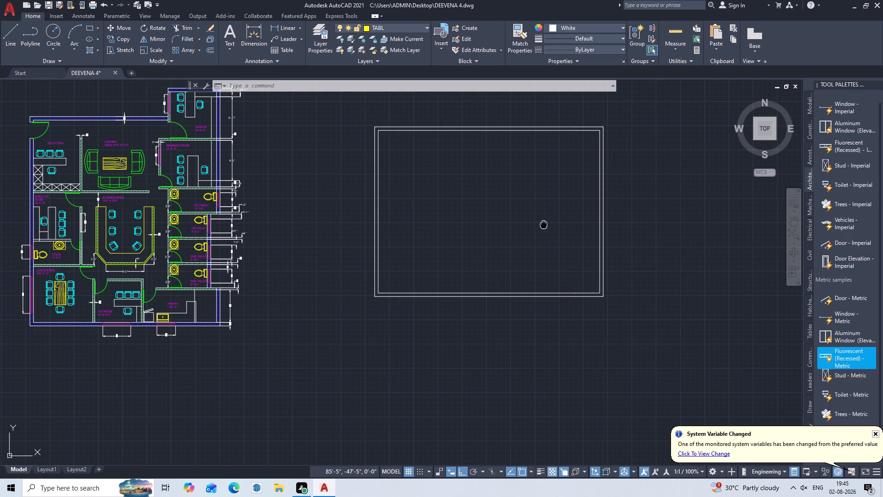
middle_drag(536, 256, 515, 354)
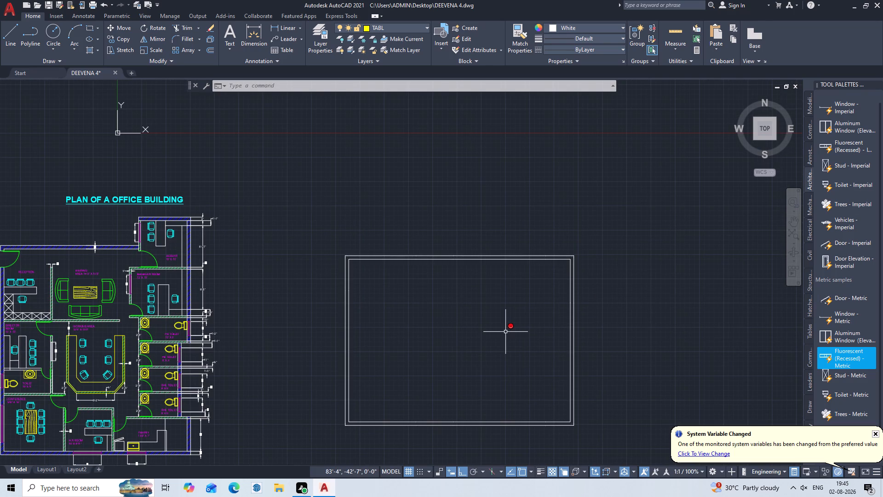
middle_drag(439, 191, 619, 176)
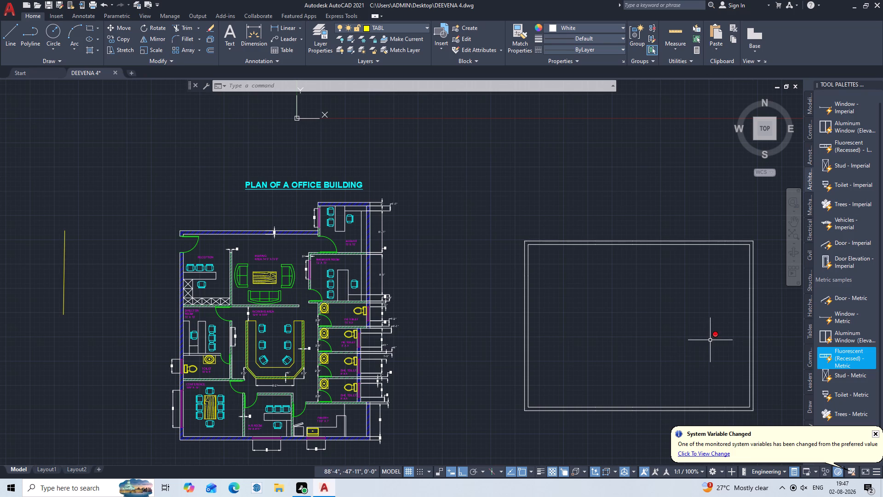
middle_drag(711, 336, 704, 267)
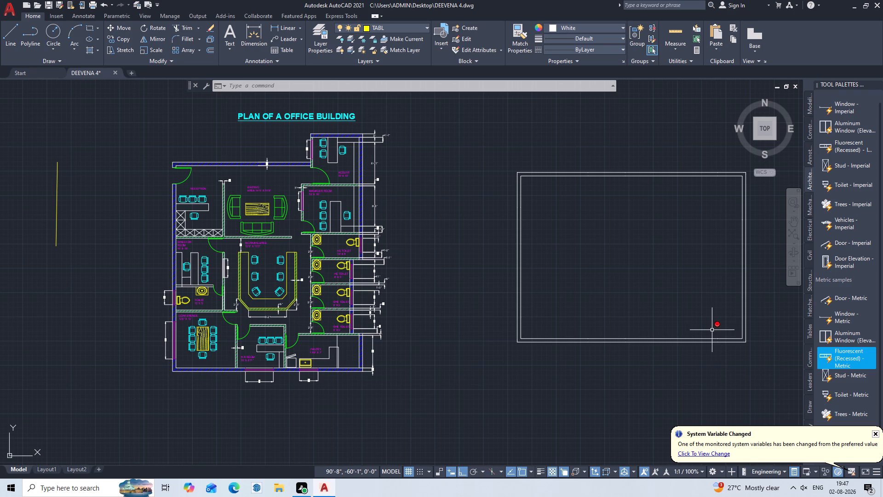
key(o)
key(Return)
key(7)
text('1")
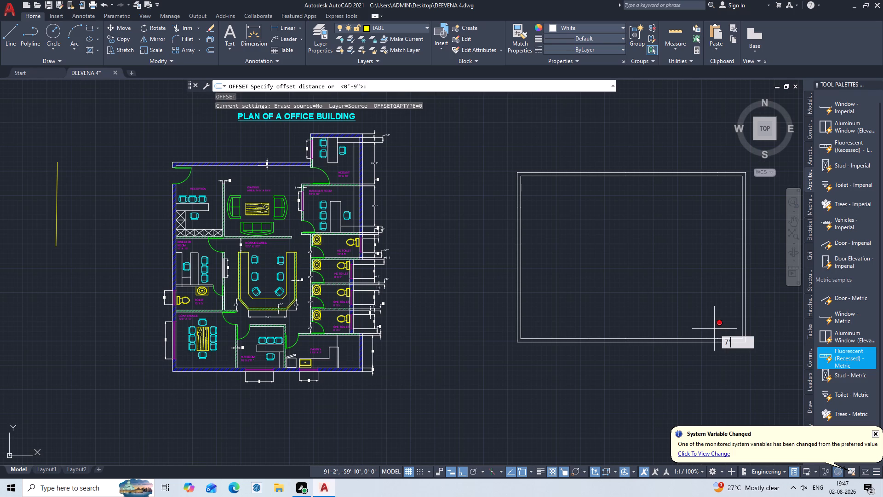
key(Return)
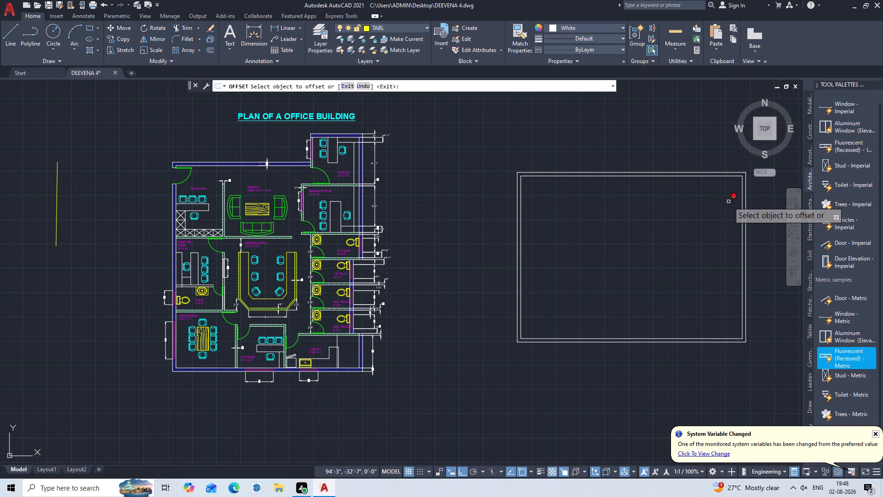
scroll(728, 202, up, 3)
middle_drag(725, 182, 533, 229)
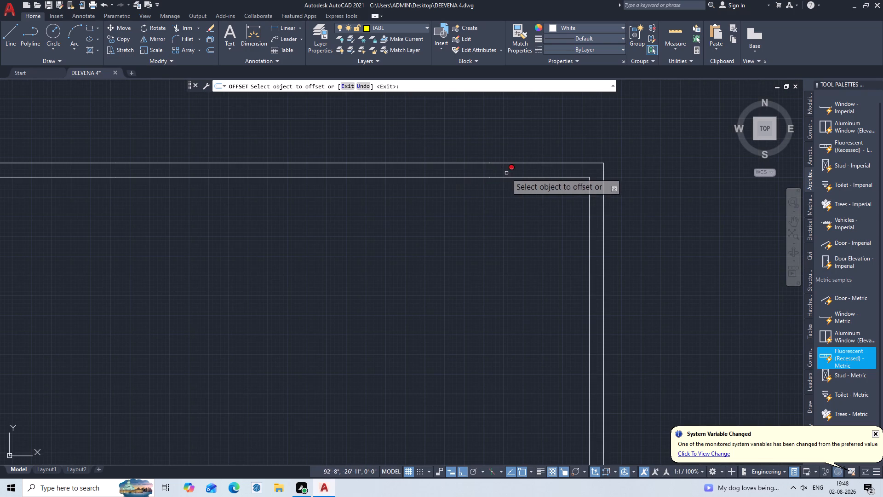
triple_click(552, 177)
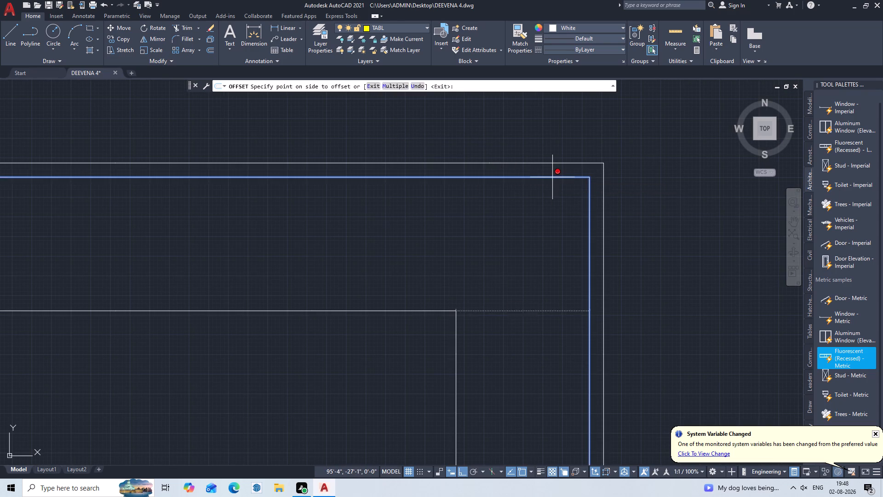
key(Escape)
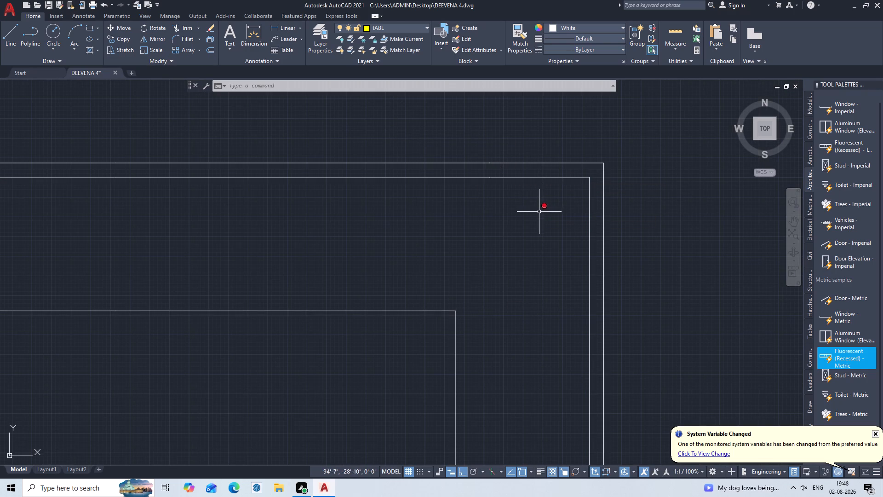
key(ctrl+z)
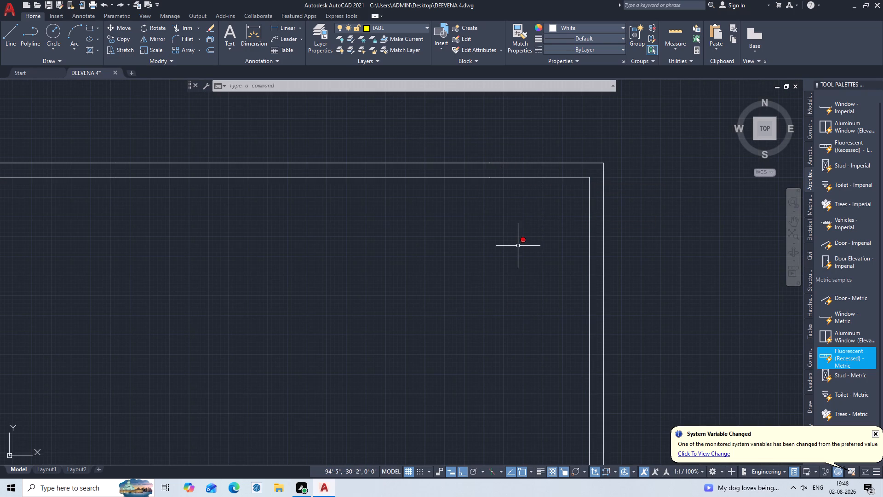
Split the inner wall outline with Break at Point at a spot partway down its right side.
scroll(559, 198, down, 1)
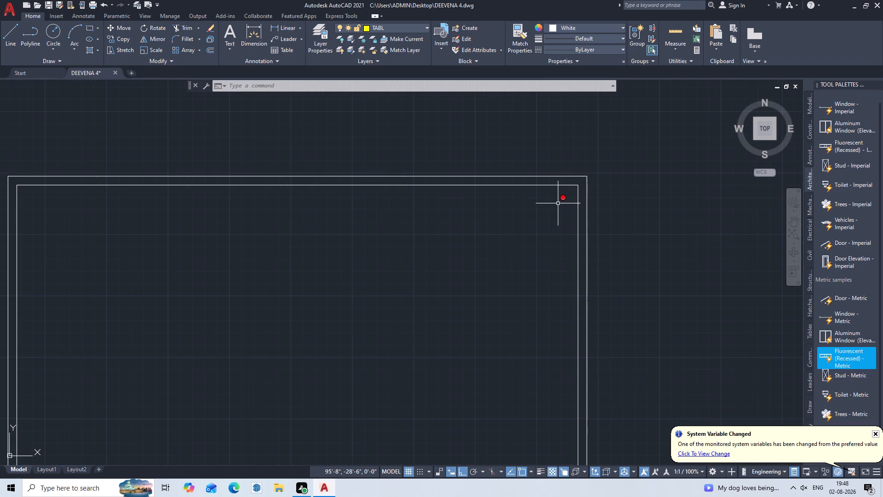
text(EX)
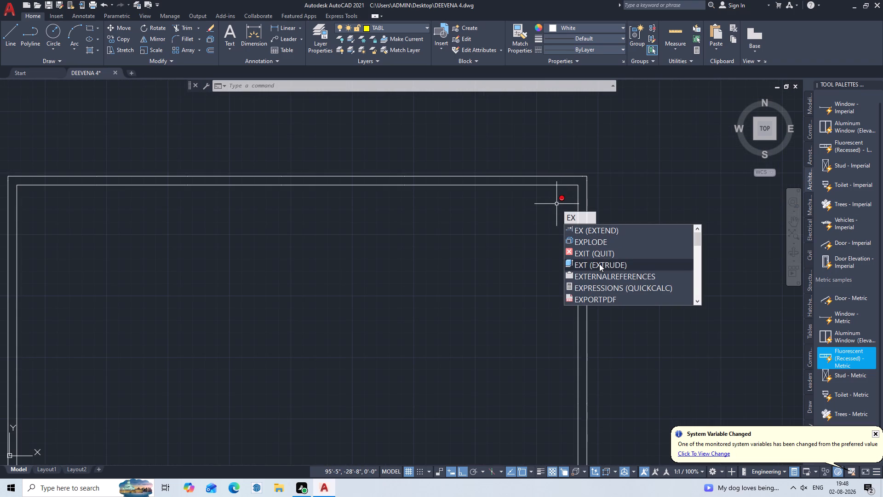
key(BackSpace)
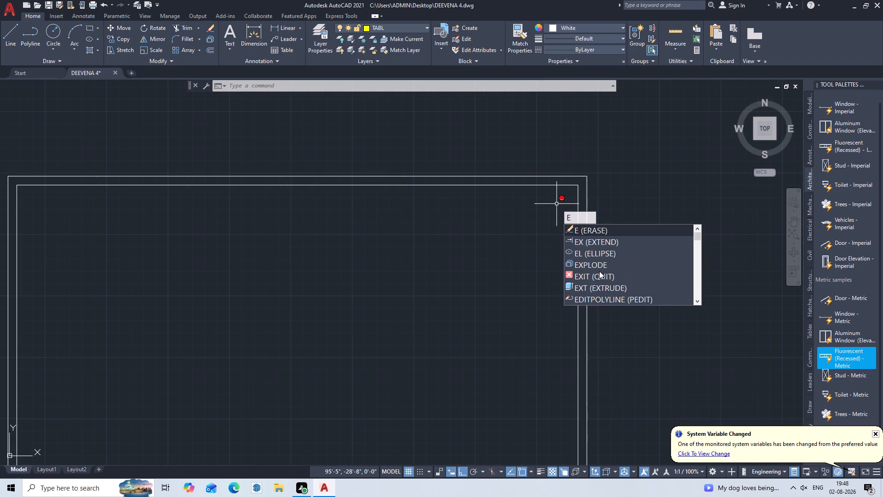
text(BR)
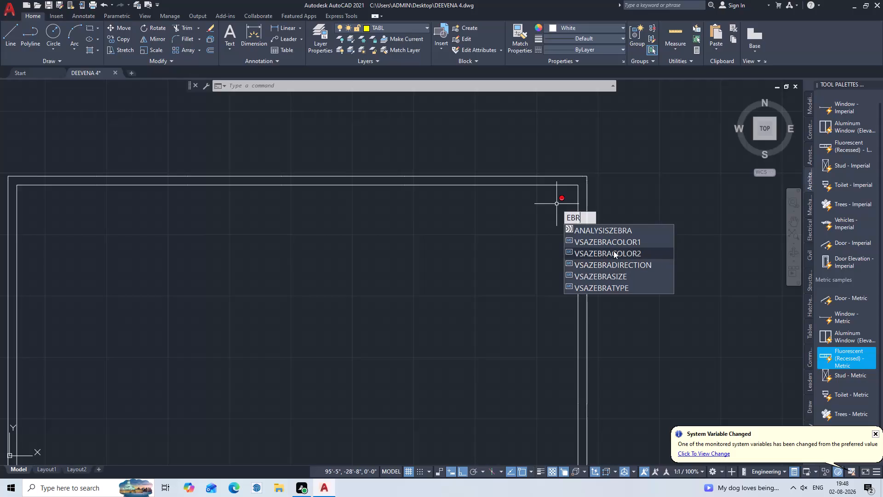
key(BackSpace)
key(BackSpace)
key(BackSpace)
key(b)
key(r)
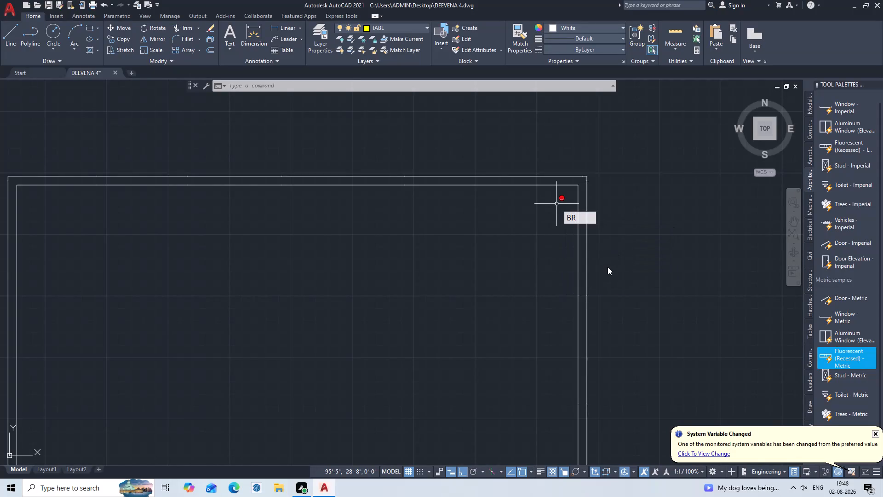
double_click(619, 255)
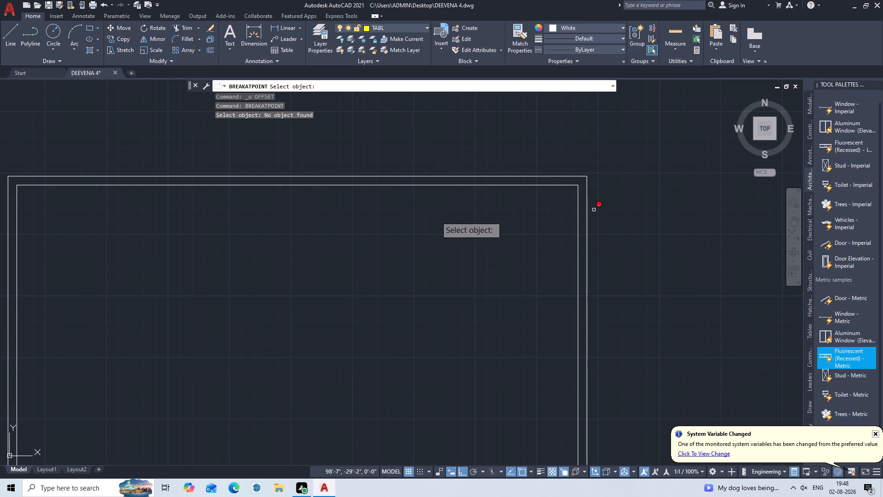
drag(617, 483, 619, 479)
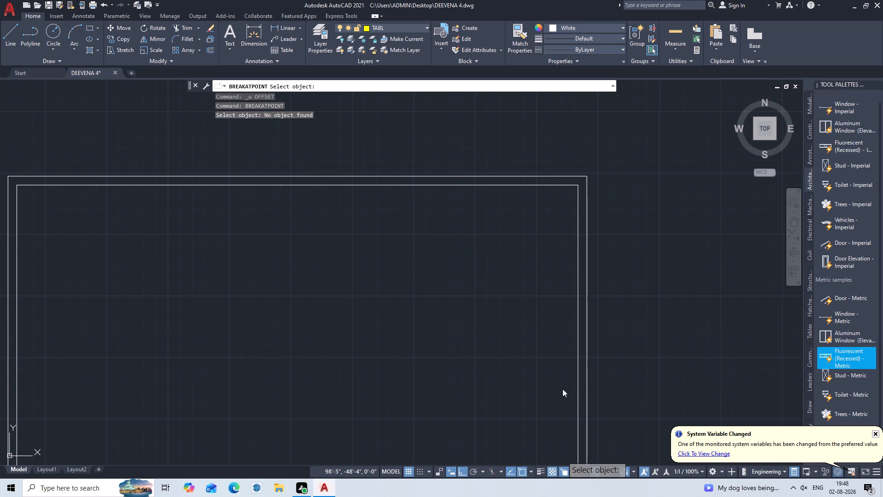
click(553, 185)
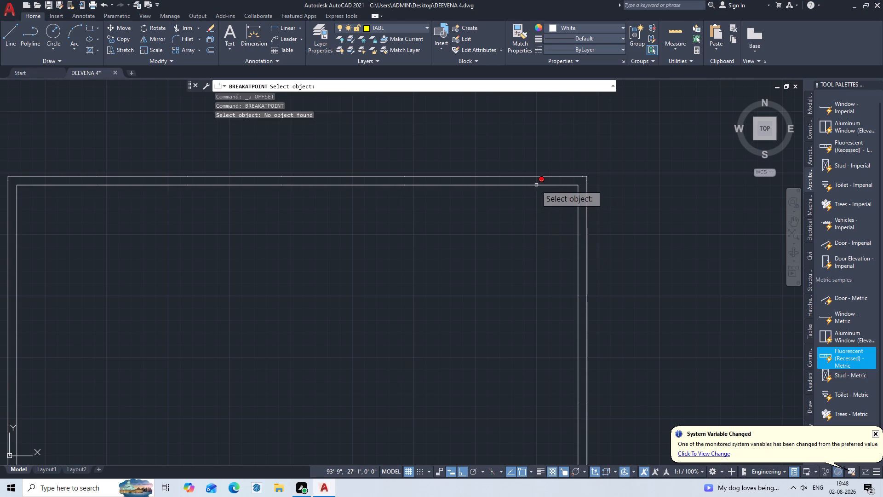
click(536, 185)
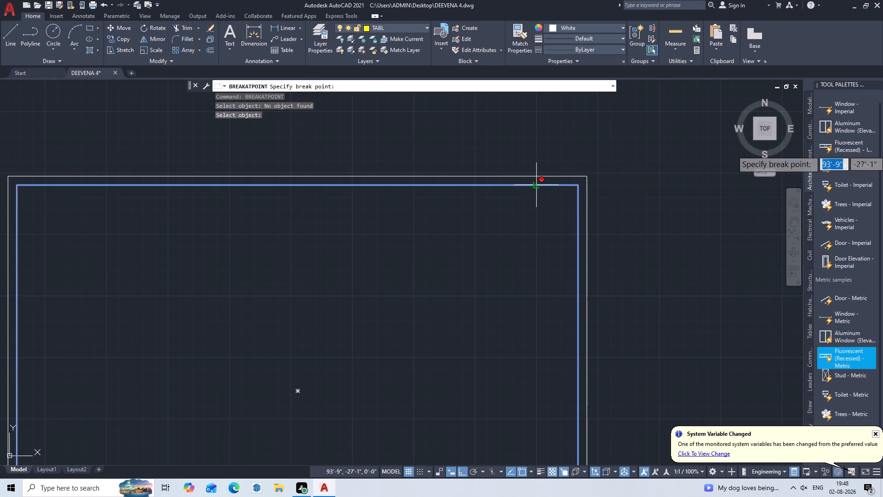
drag(606, 386, 608, 379)
right_drag(606, 386, 608, 379)
right_drag(650, 389, 648, 378)
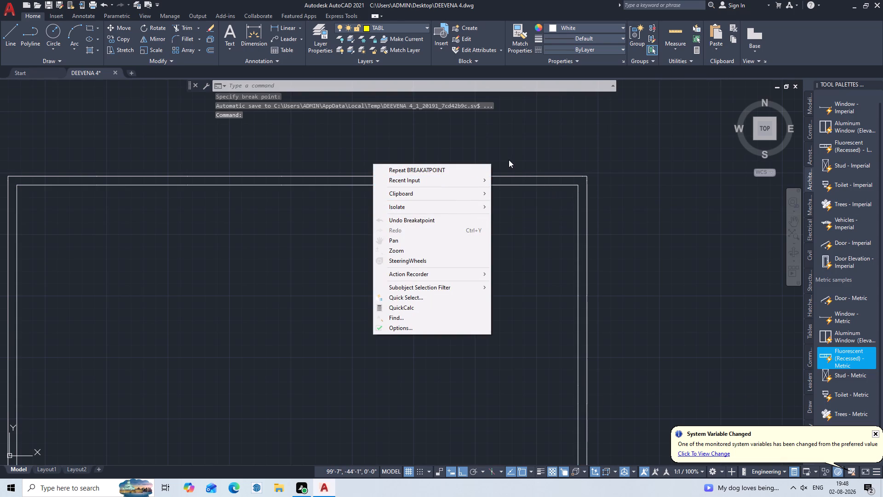
key(Escape)
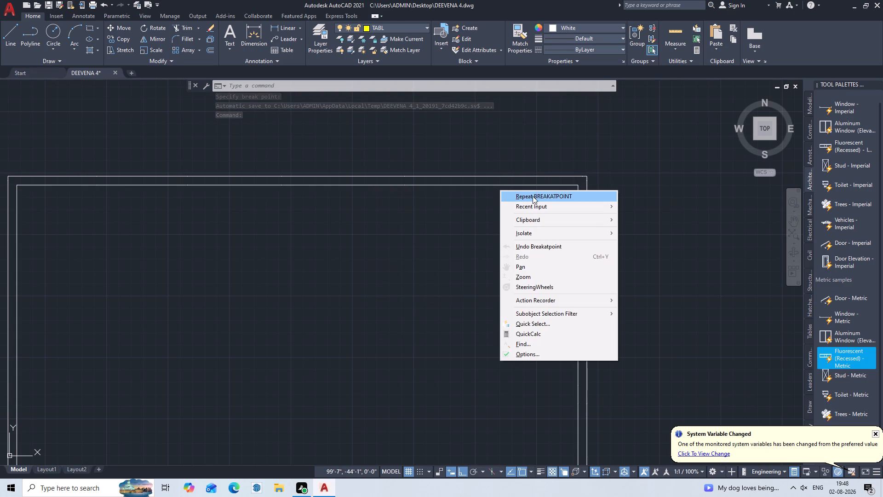
key(Escape)
drag(562, 122, 568, 106)
right_drag(562, 122, 568, 106)
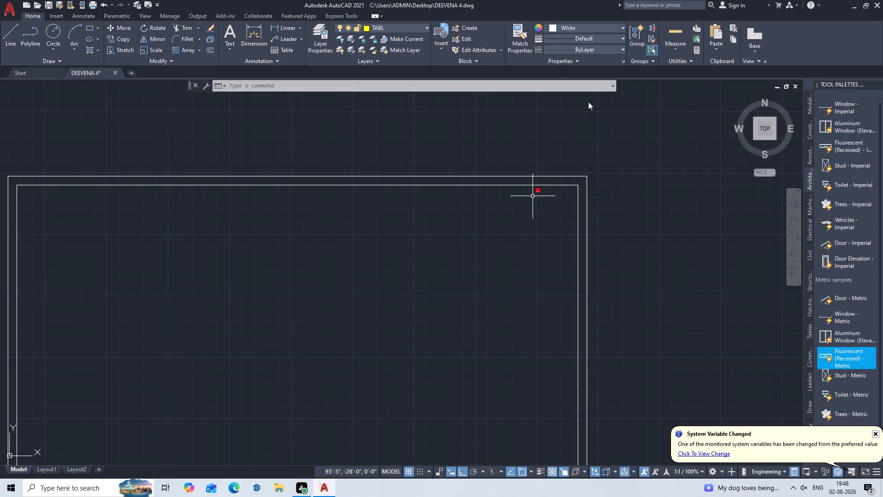
right_drag(592, 175, 594, 165)
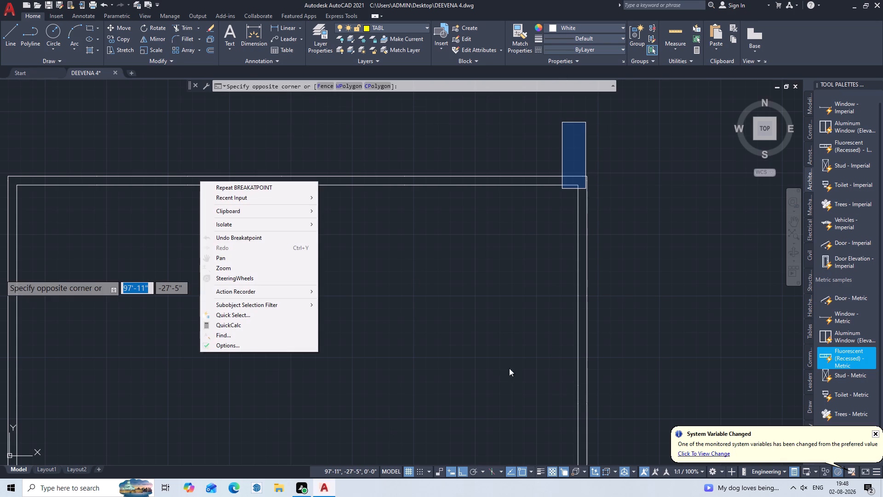
key(Escape)
key(Escape)
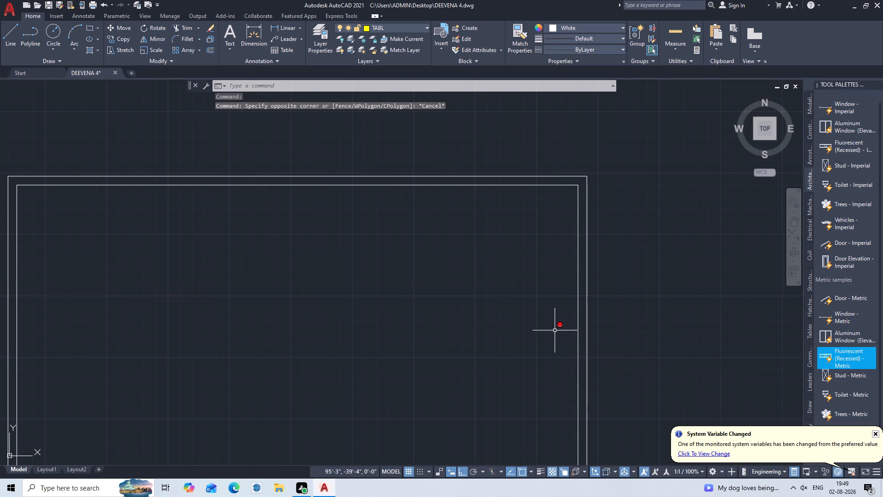
key(Escape)
key(Escape)
Break the inner wall outline at its upper-right corner using Break at Point.
key(b)
key(r)
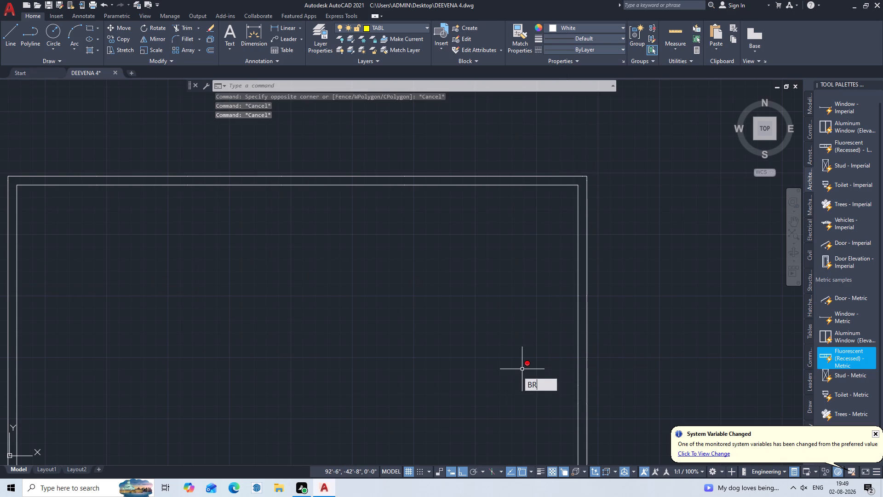
click(564, 420)
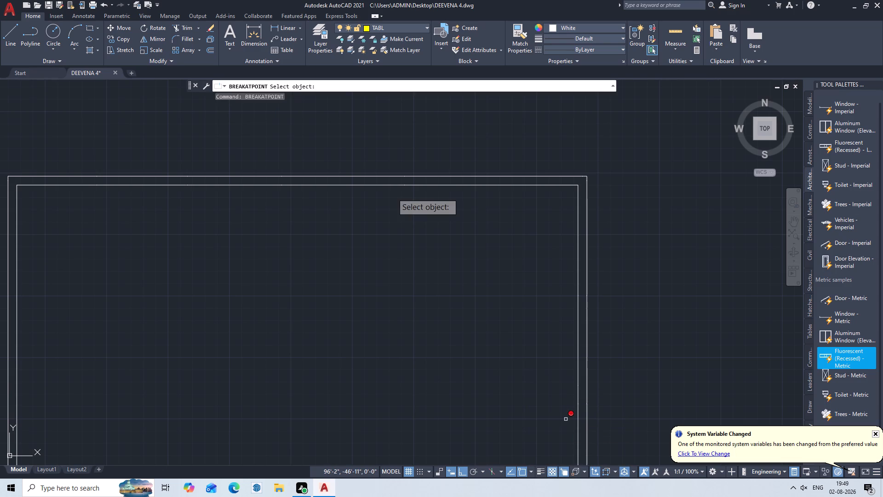
click(571, 185)
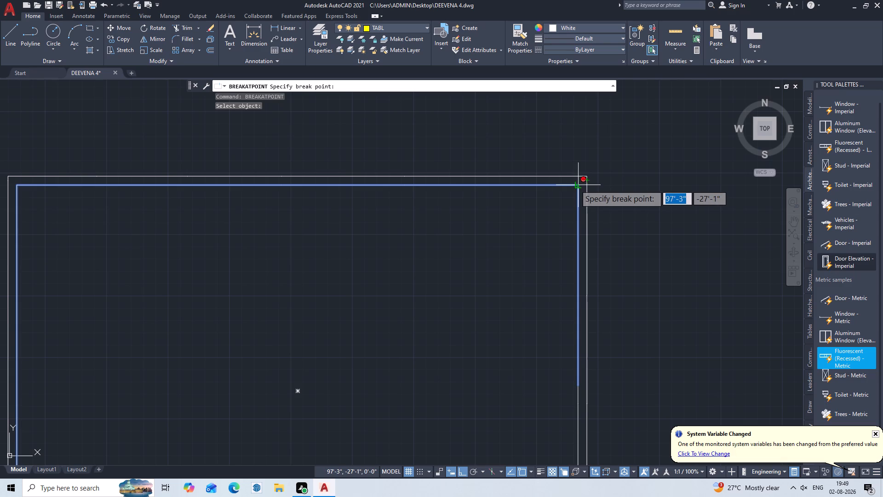
click(575, 185)
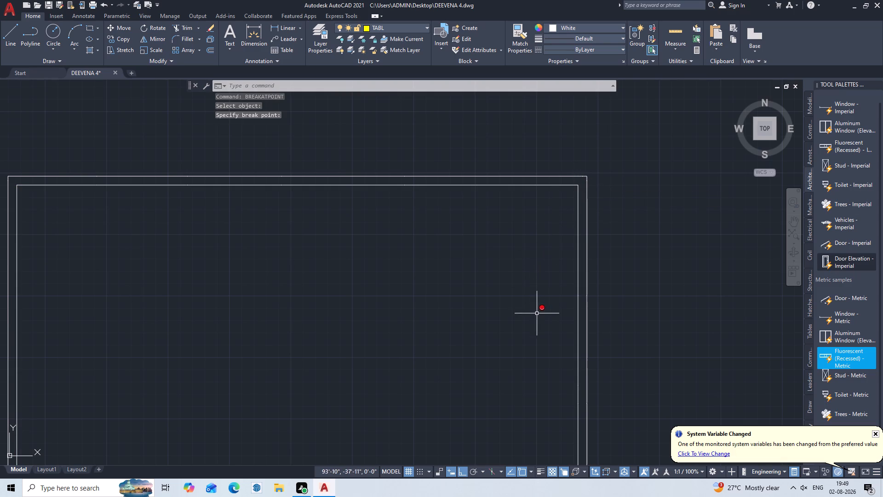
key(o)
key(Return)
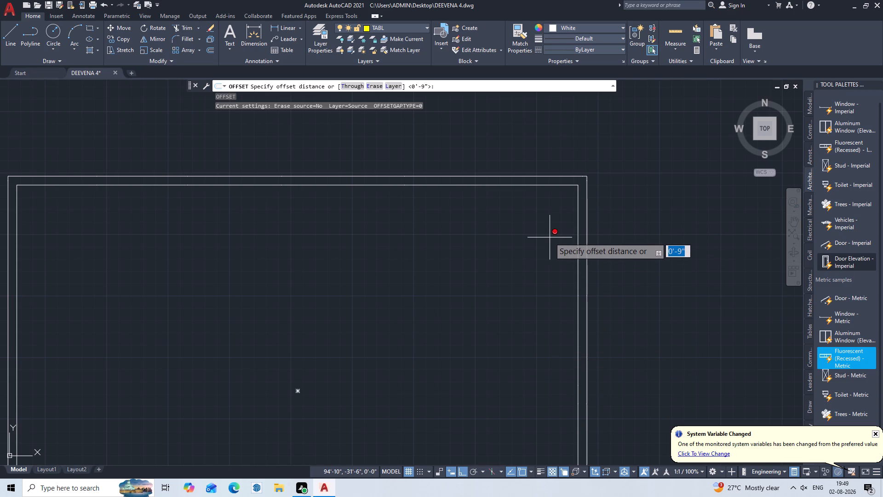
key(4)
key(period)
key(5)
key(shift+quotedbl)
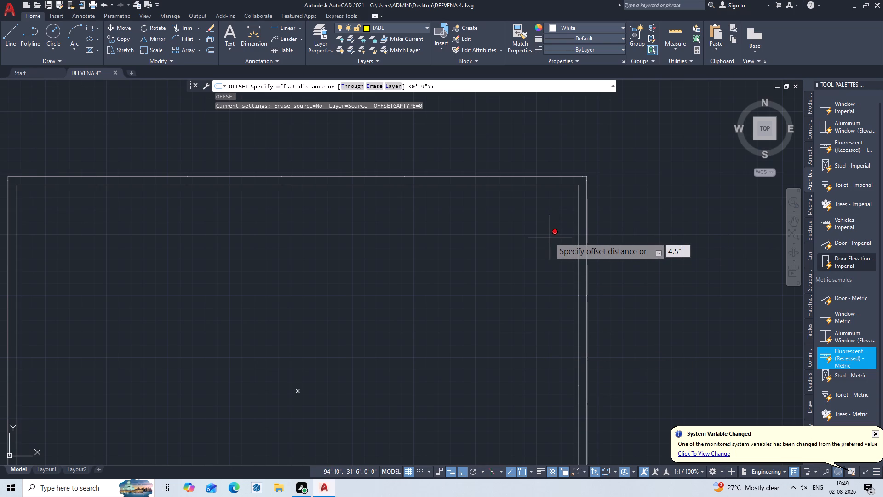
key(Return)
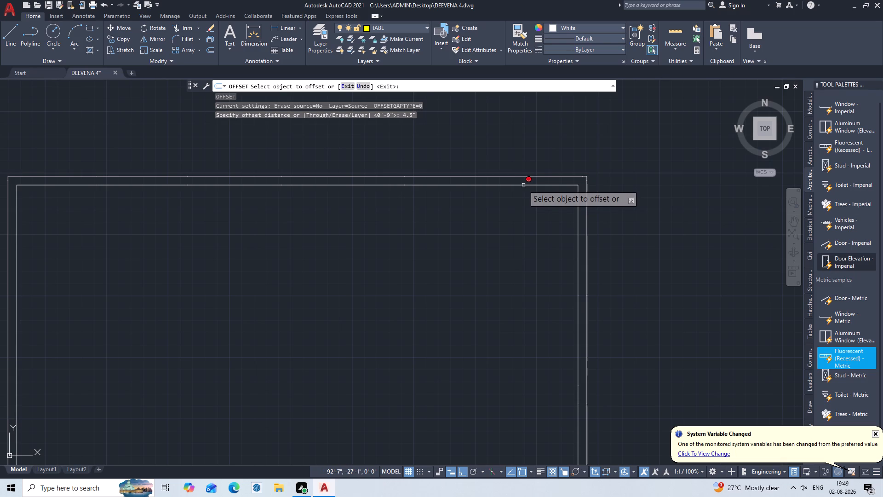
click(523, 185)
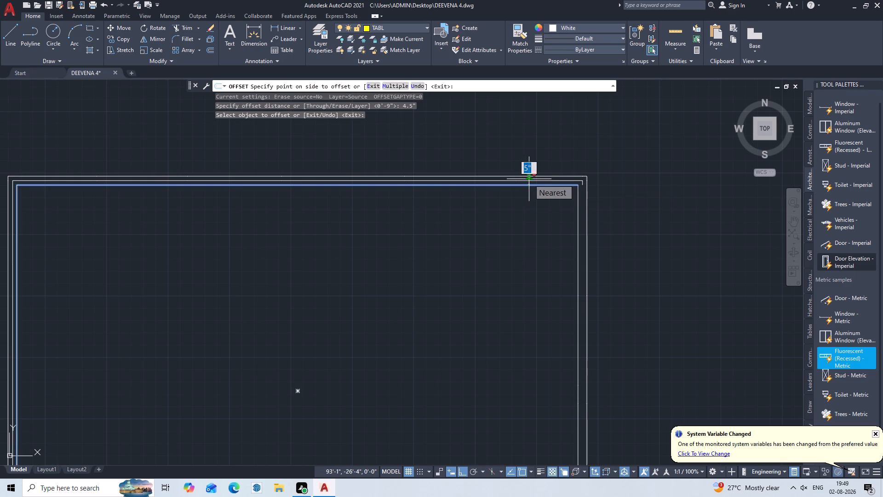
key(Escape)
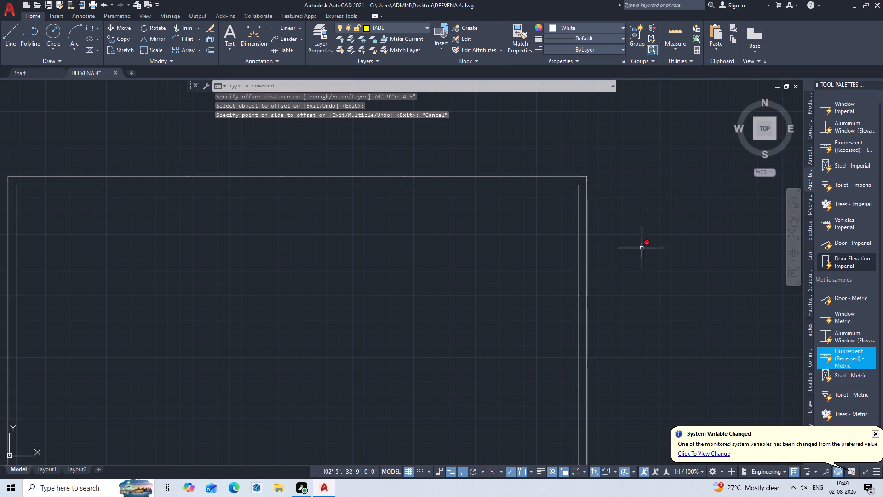
Erase the entire white double-line rectangular wall outline beside the coloured office plan.
scroll(648, 152, down, 3)
click(647, 153)
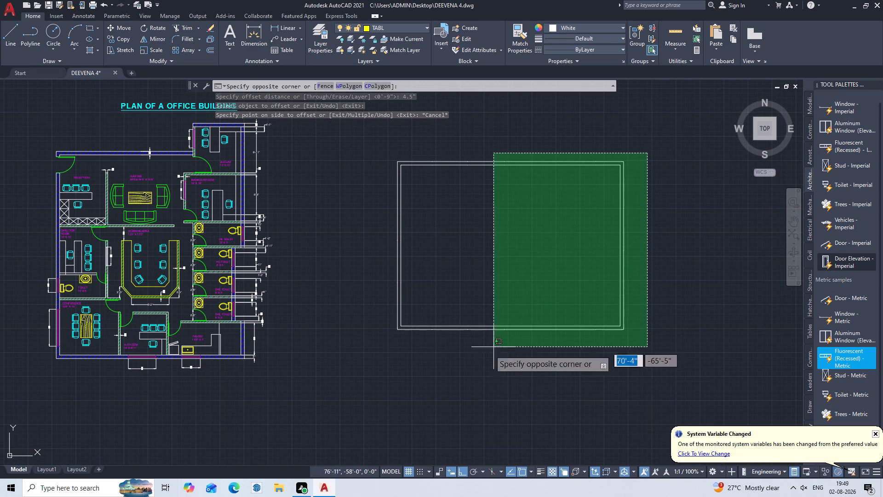
click(394, 383)
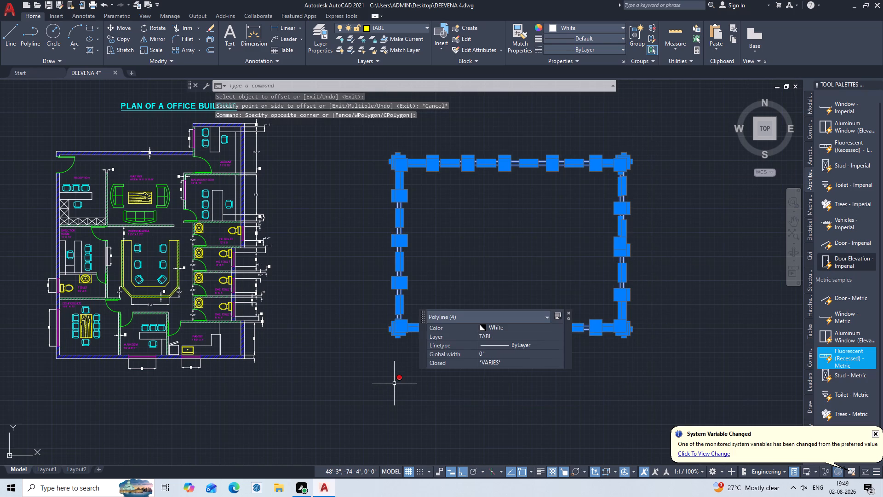
key(Delete)
key(Delete)
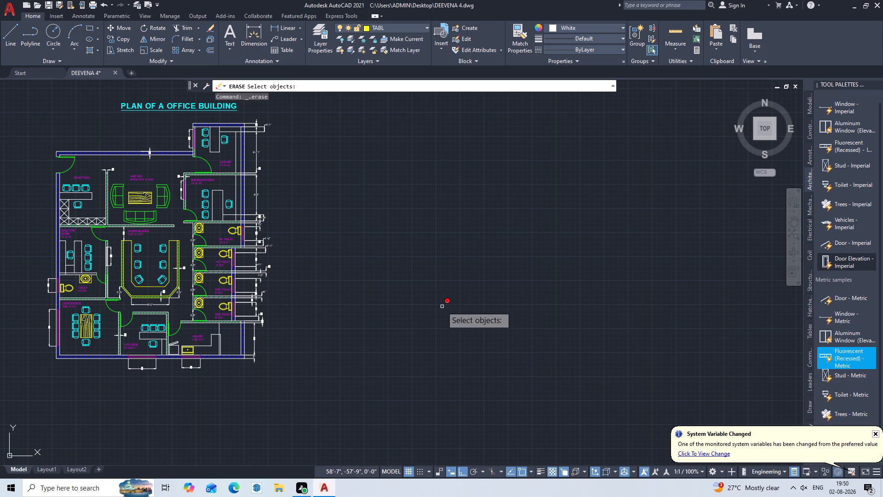
key(l)
key(Escape)
key(Escape)
key(Escape)
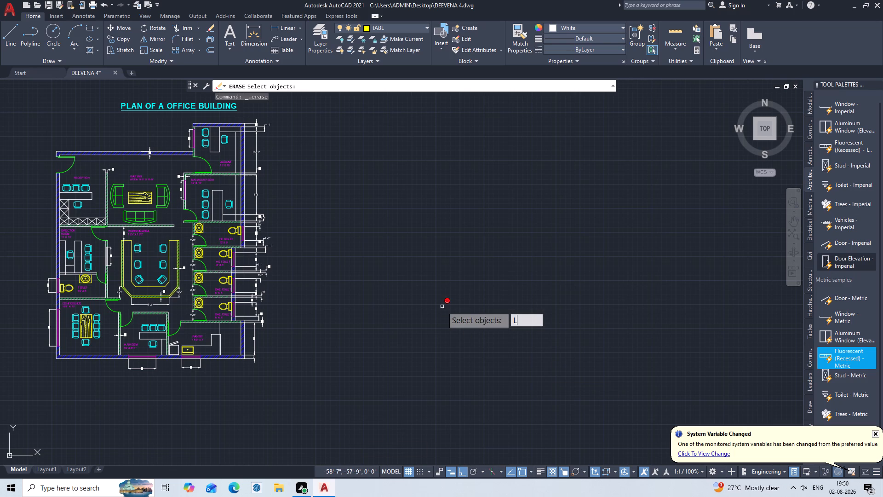
key(Escape)
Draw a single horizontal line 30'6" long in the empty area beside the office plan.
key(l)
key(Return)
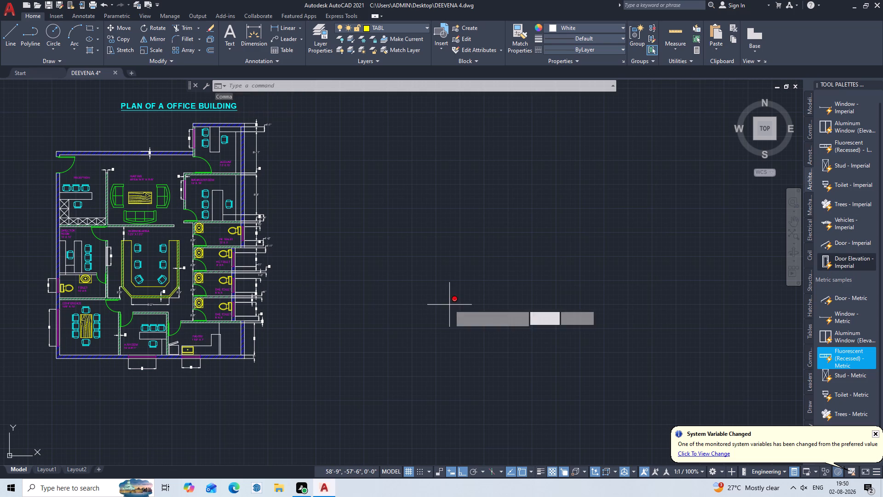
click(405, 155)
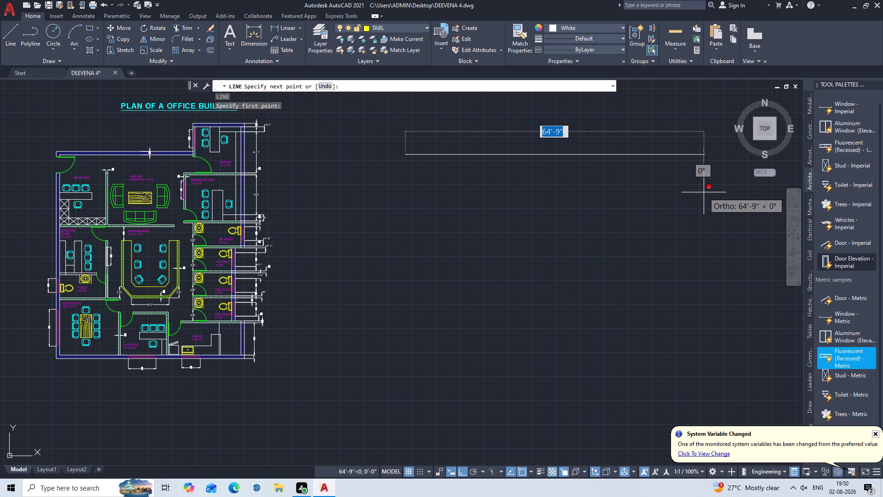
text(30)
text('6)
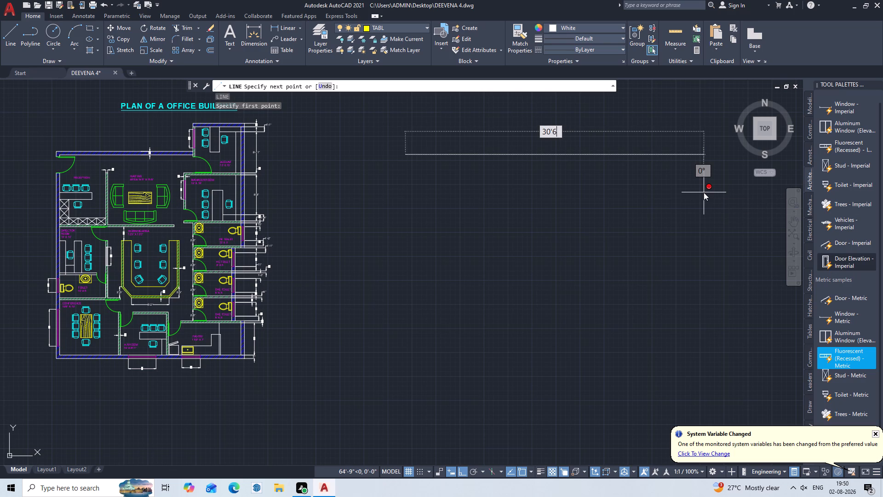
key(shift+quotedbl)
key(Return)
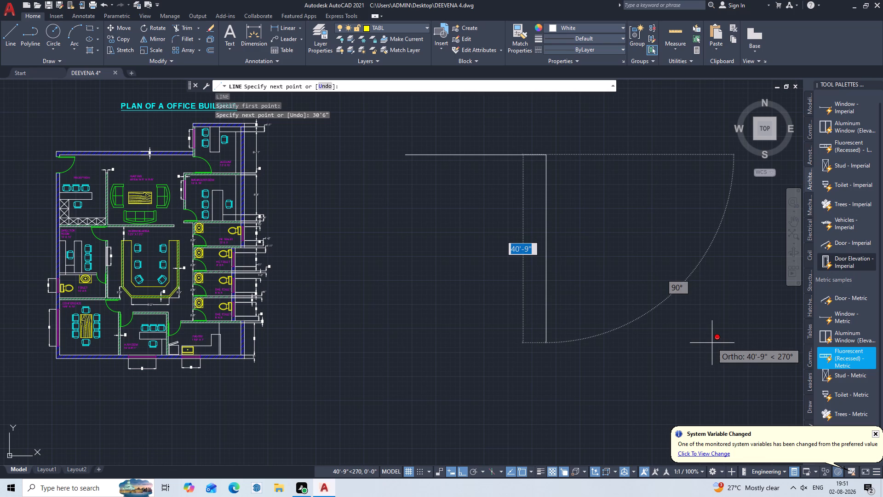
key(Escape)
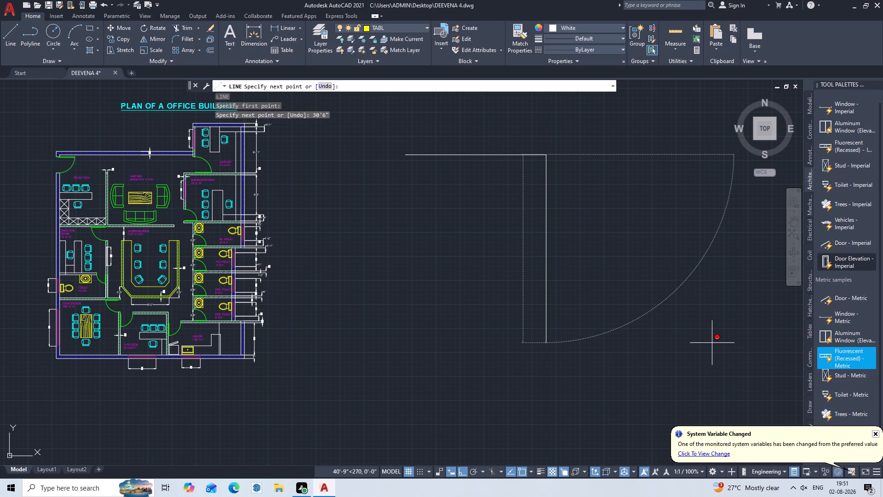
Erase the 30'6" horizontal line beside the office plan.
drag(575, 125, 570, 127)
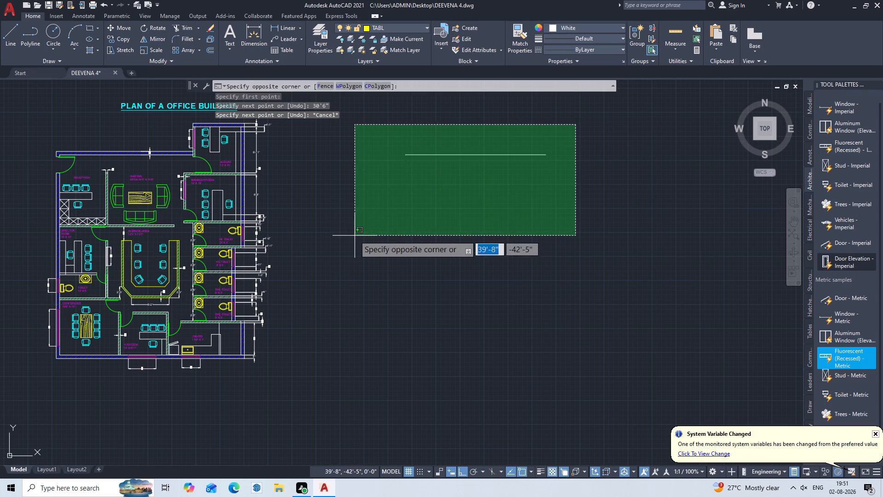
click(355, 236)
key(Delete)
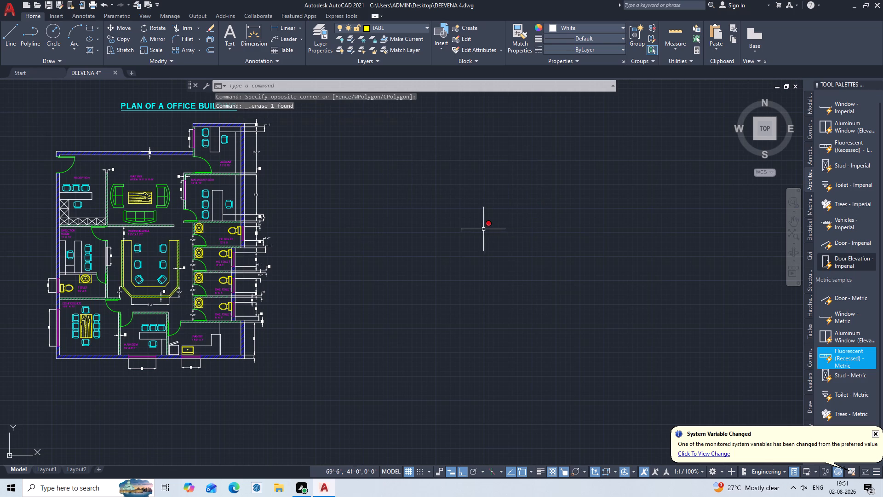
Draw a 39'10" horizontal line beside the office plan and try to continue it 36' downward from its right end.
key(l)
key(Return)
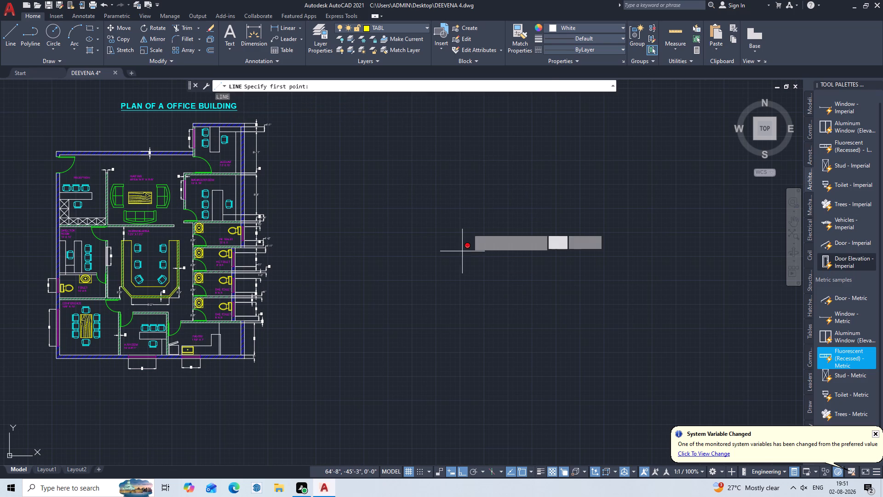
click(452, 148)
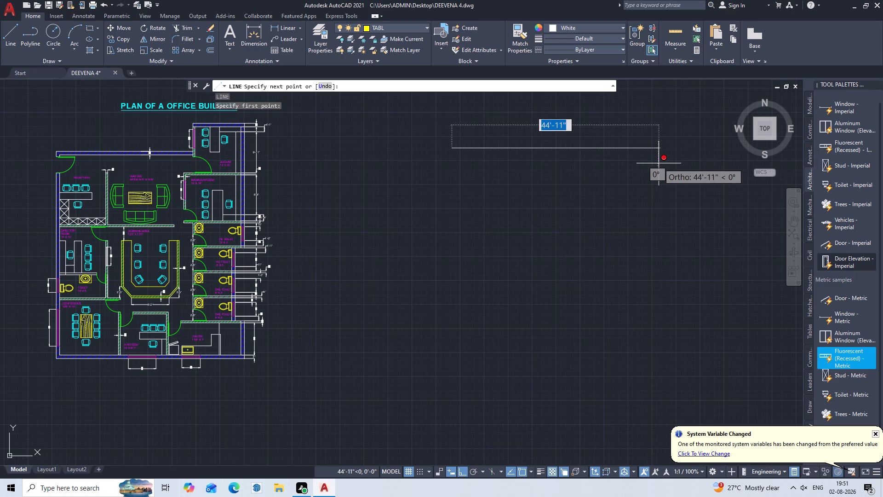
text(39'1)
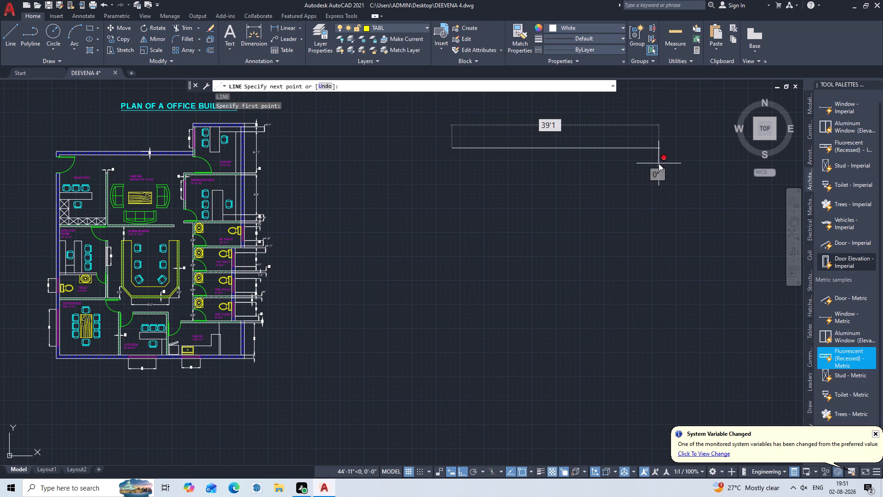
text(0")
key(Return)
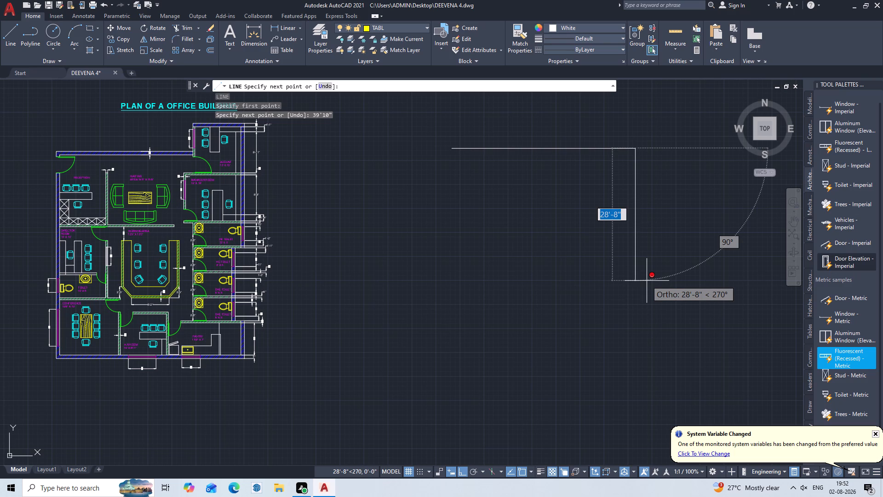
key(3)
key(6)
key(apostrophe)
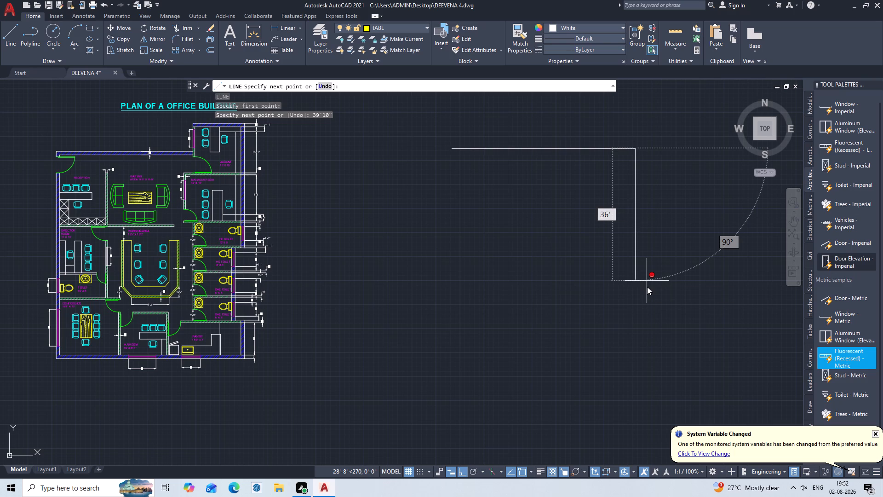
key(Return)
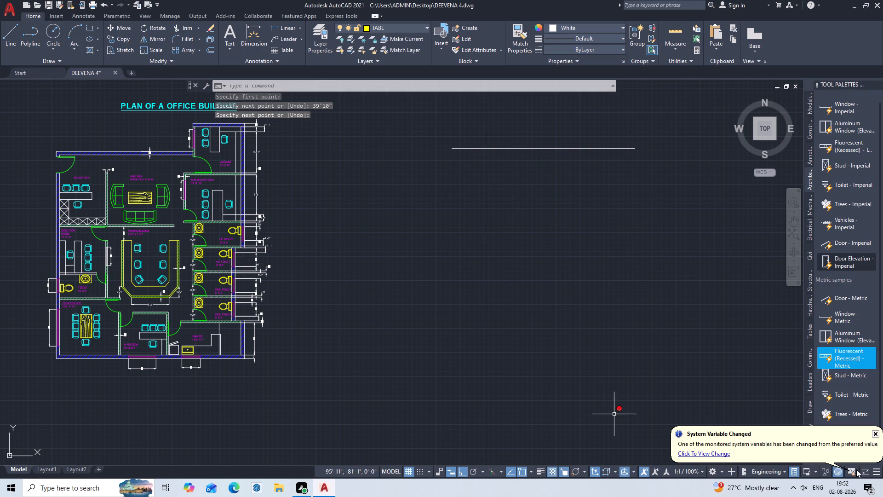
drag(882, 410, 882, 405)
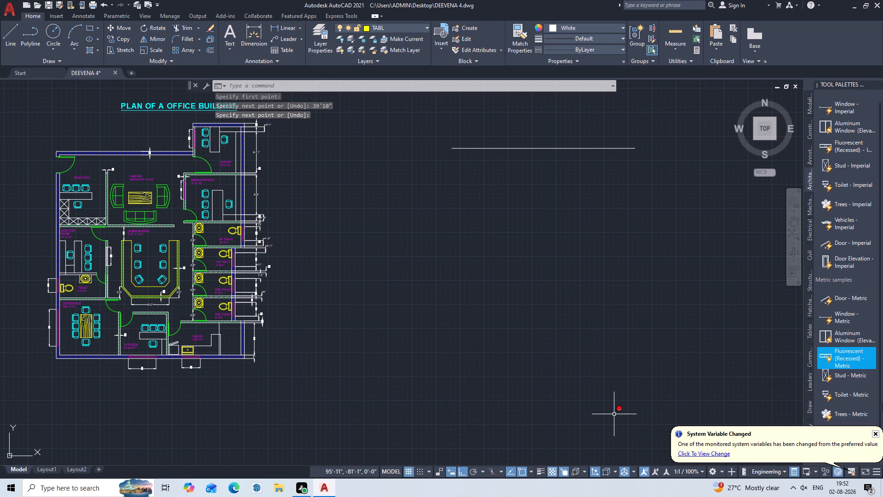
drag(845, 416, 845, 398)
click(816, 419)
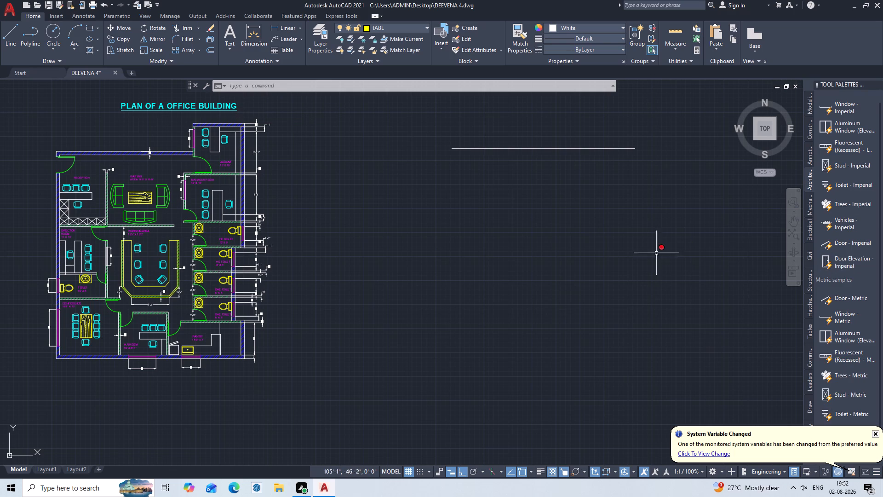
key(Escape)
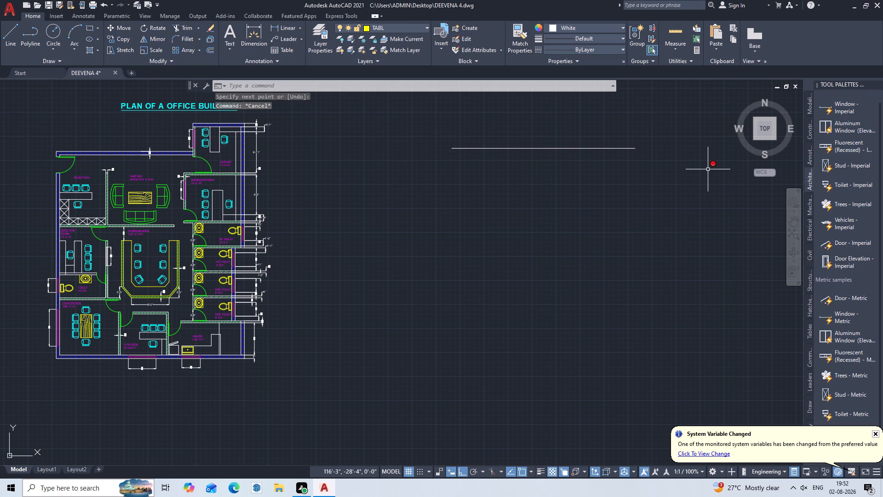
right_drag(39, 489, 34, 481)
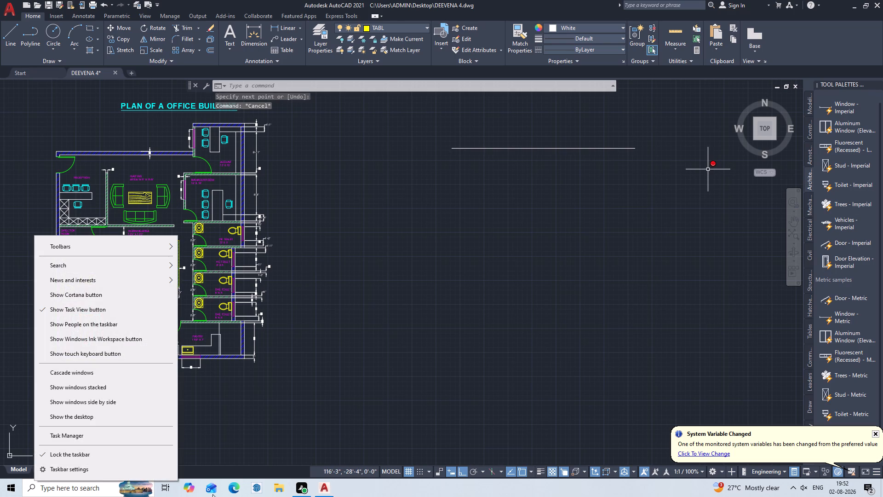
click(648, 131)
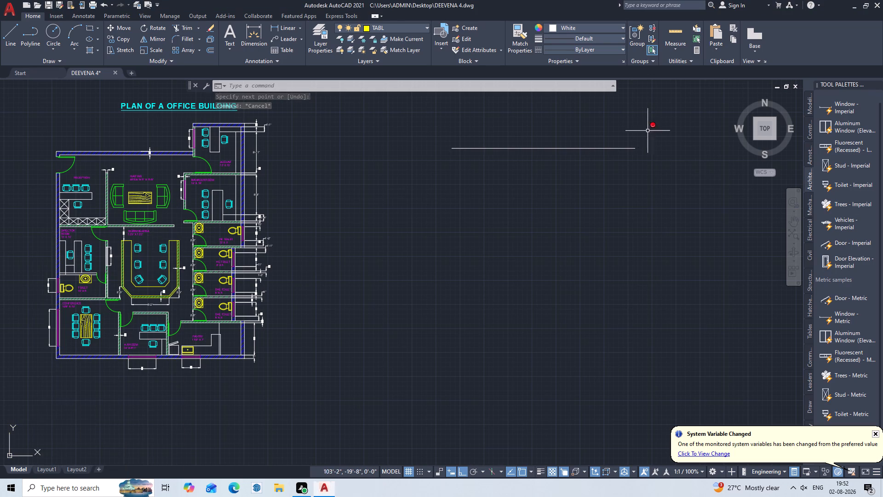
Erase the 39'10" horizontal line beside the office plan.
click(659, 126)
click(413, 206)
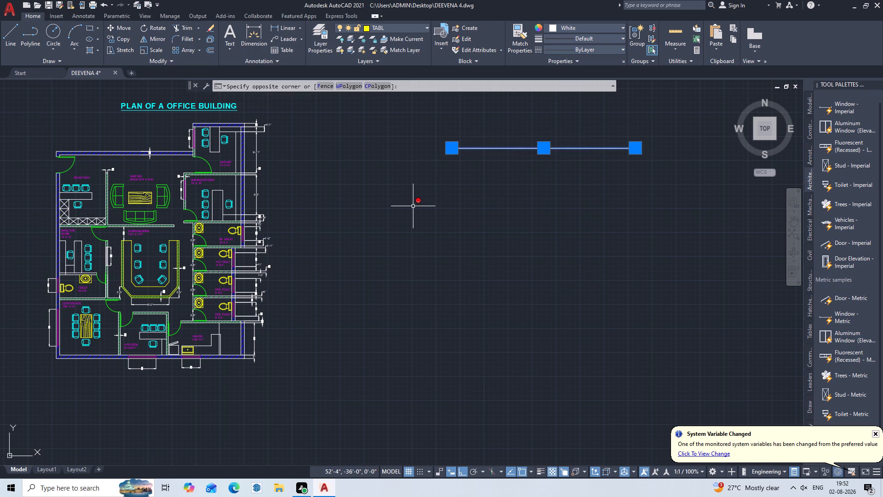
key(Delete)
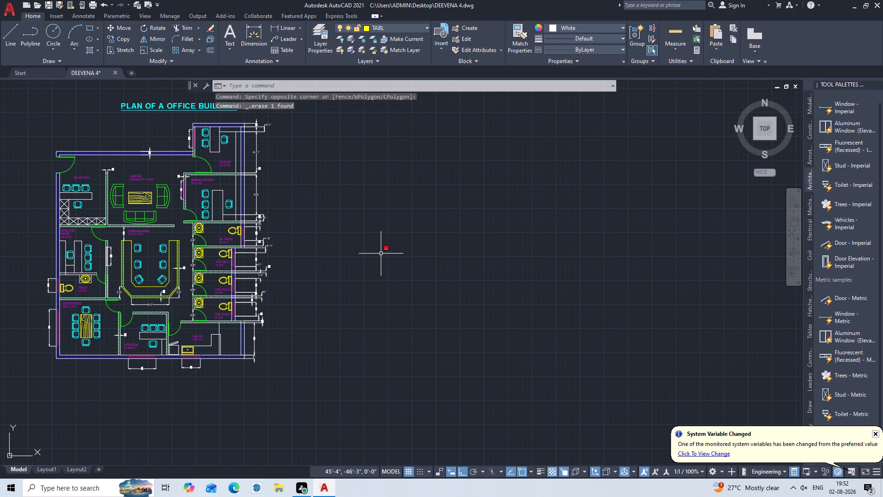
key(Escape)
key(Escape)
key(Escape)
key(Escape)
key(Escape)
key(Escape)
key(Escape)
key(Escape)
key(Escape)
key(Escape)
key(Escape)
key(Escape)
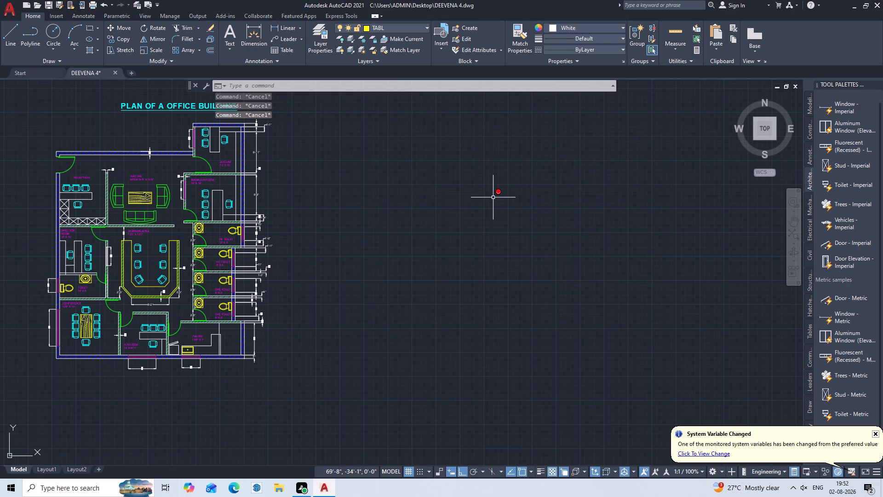
Draw a single 39'10" horizontal line in the empty area beside the office plan, starting near the level of its top edge.
key(l)
key(Return)
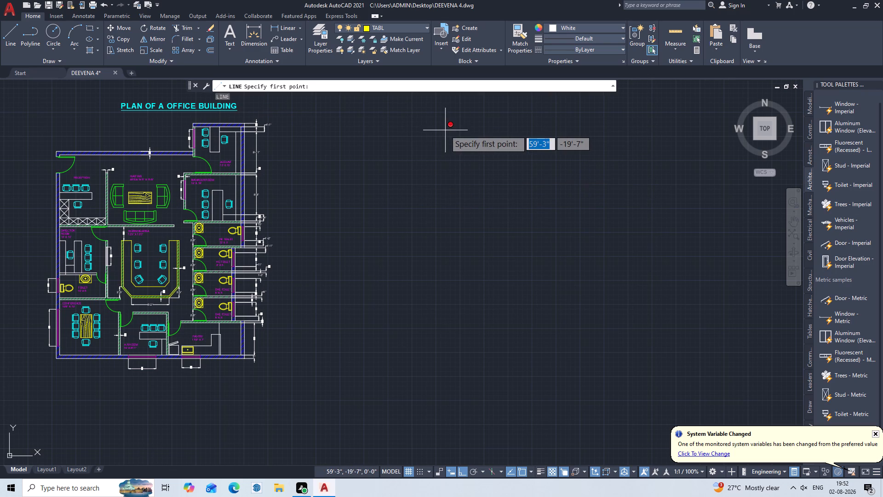
click(444, 130)
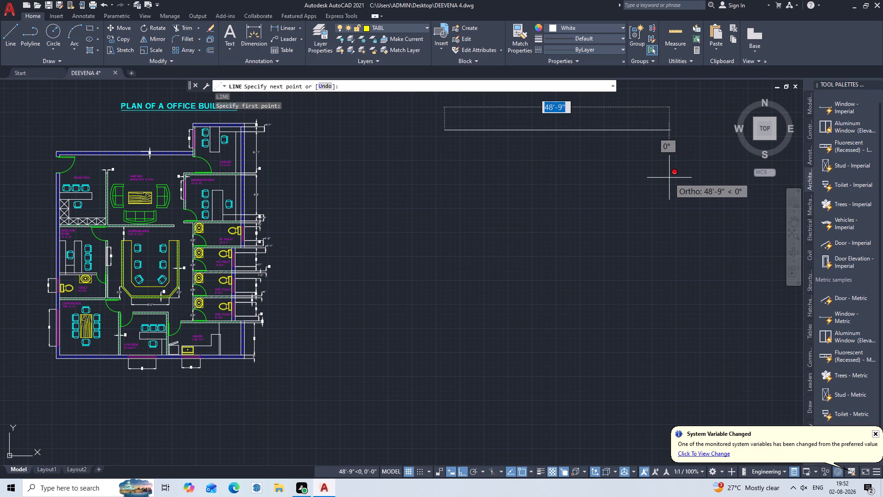
text(39)
text('10)
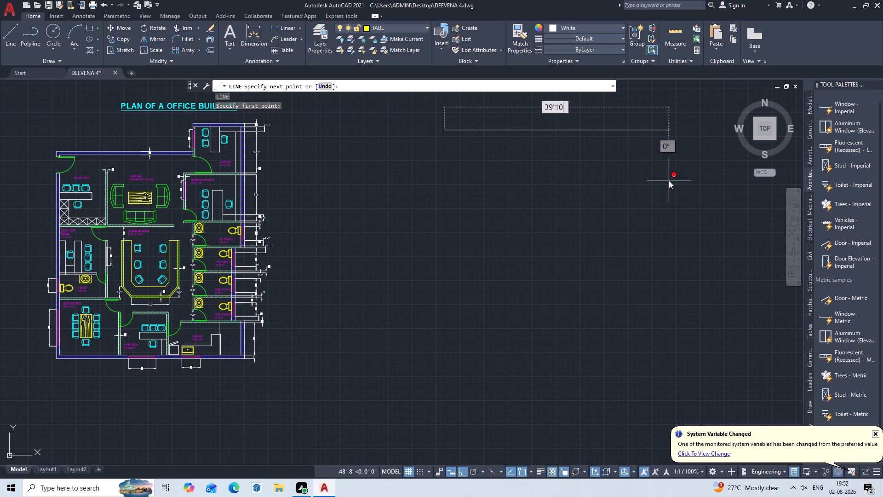
key(shift+quotedbl)
key(Return)
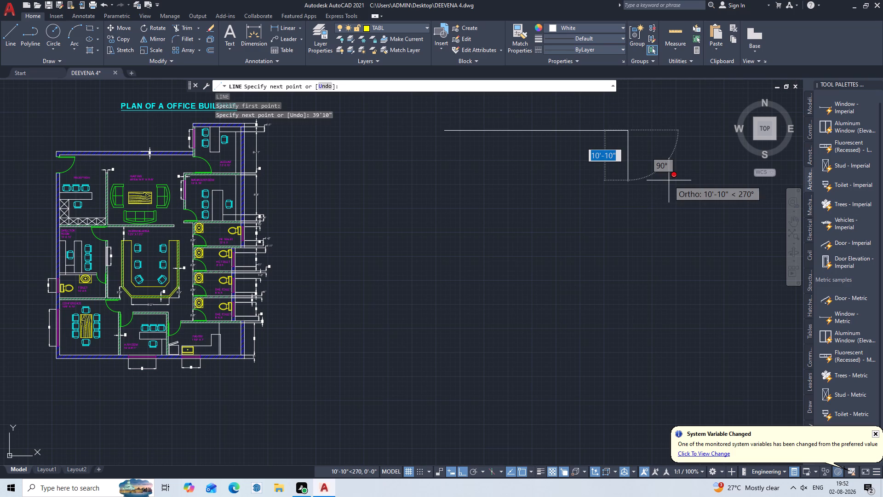
key(Escape)
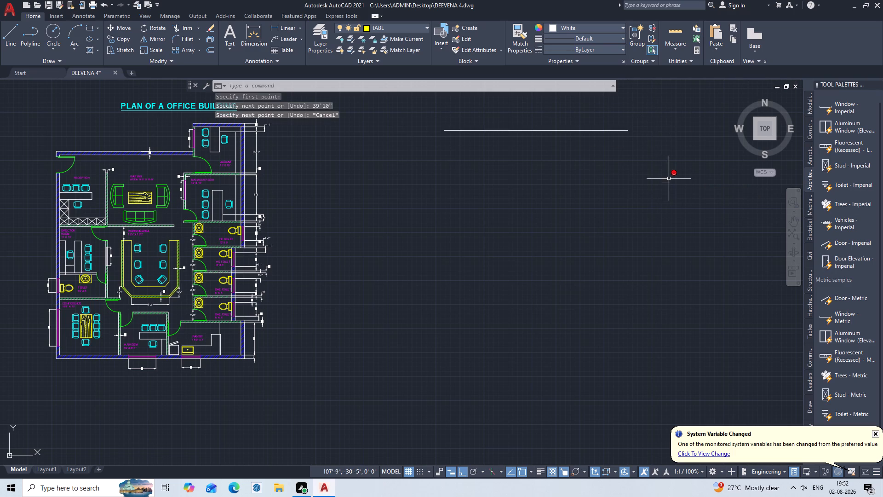
Erase the 39'10" horizontal line beside the office plan.
drag(670, 104, 661, 110)
click(374, 192)
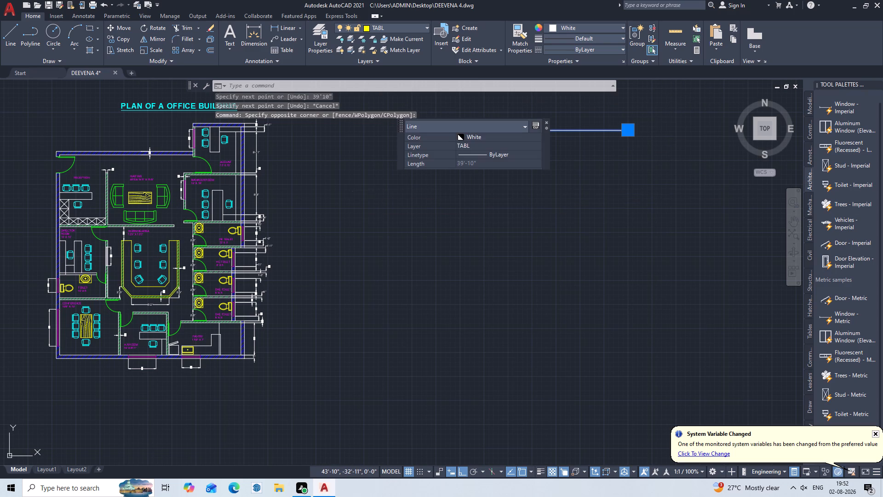
key(Delete)
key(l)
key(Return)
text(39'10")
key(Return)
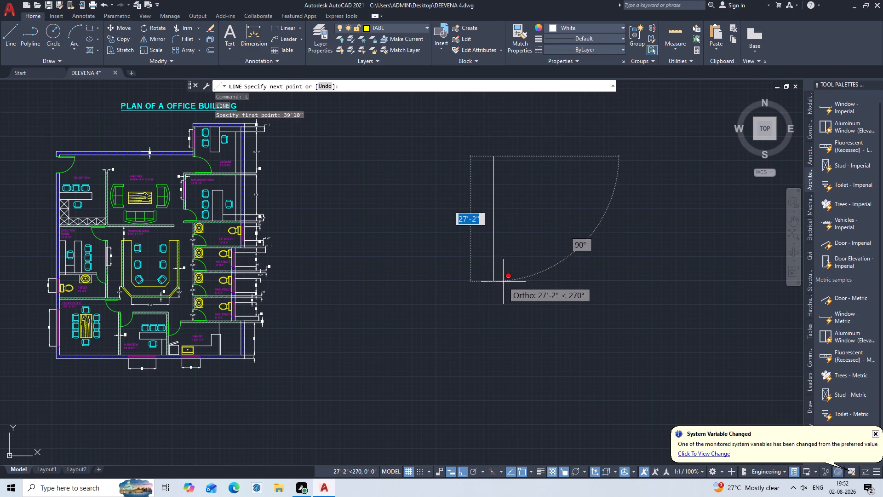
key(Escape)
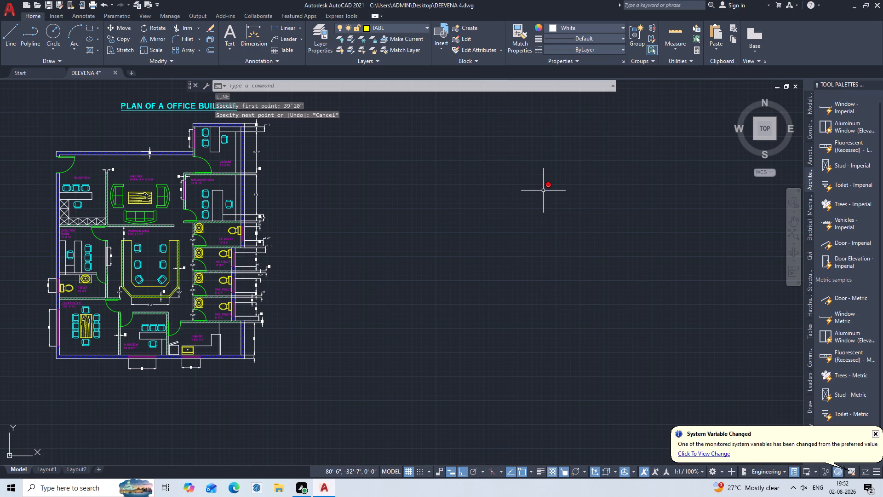
Draw a closed rectangular outer wall outline in the empty area beside the office plan with Line, 39'10" wide and 36' high.
key(l)
key(Return)
click(472, 154)
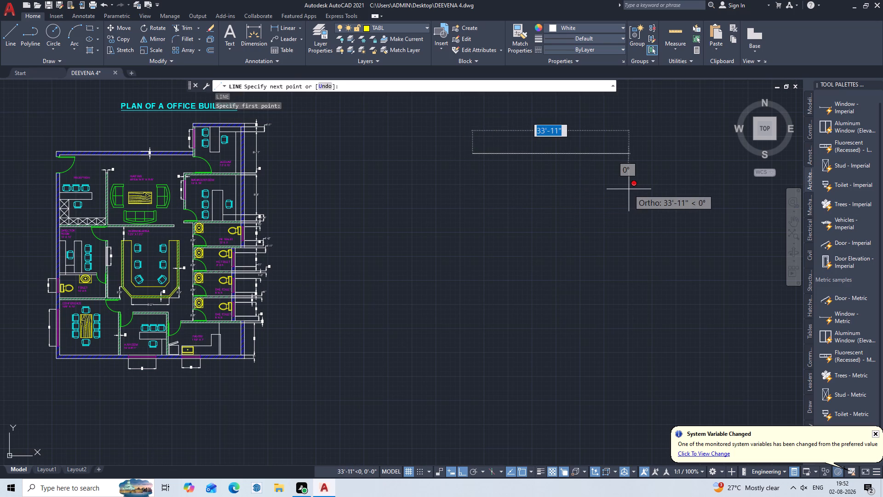
key(3)
key(9)
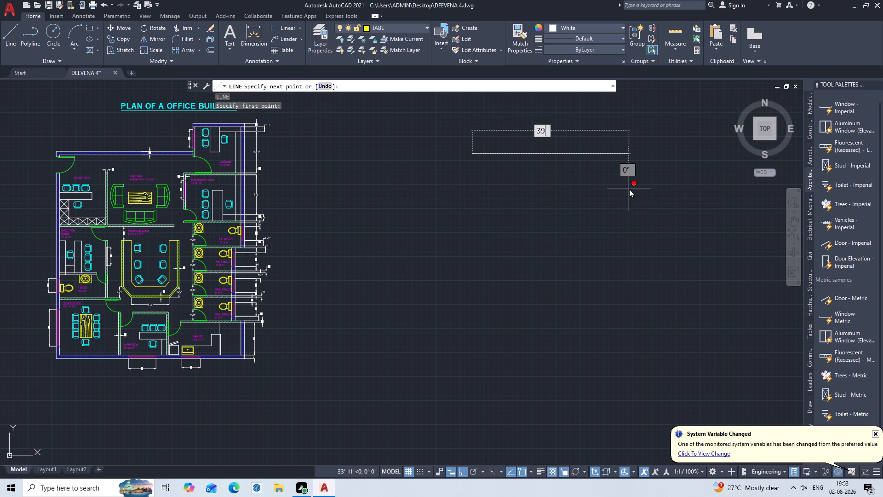
text('10)
key(shift+quotedbl)
key(Return)
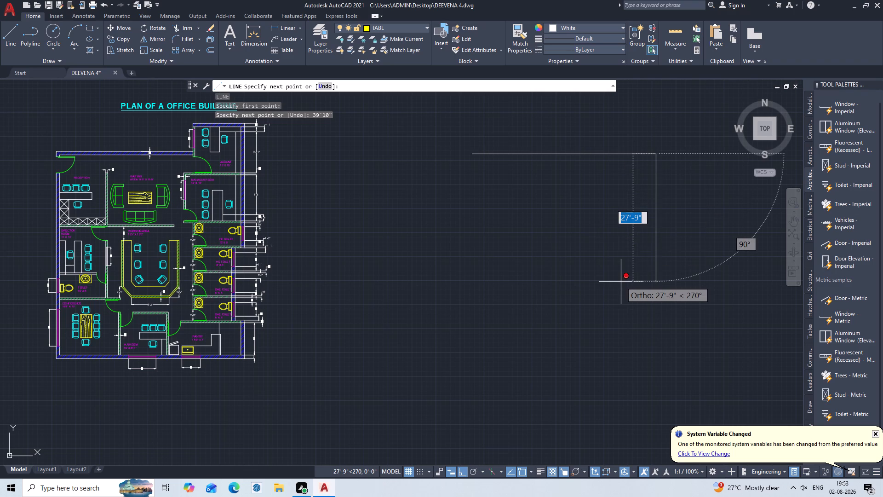
text(36)
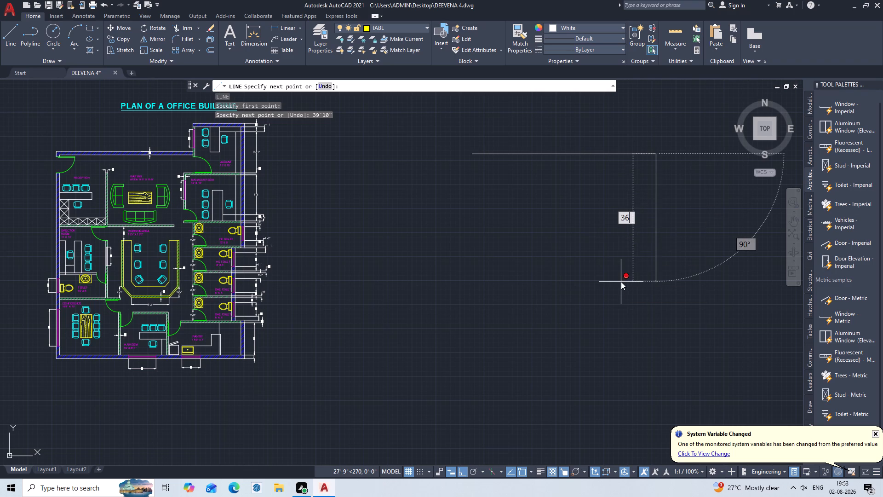
key(apostrophe)
key(Return)
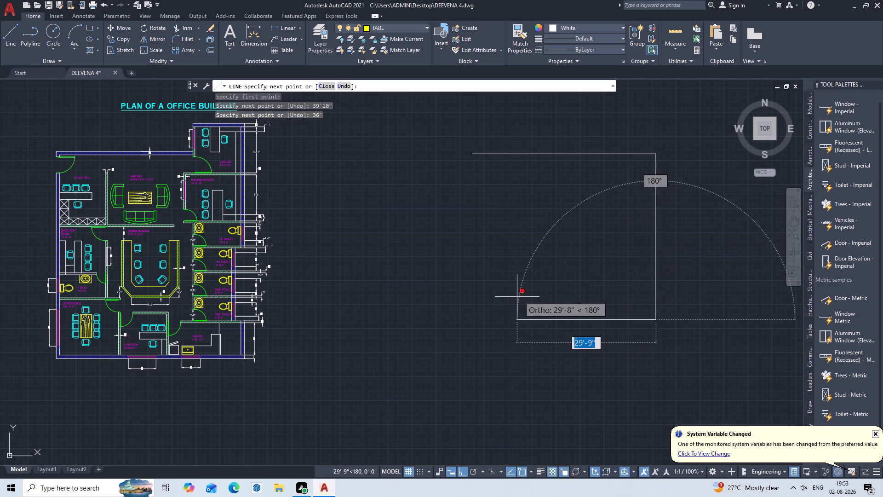
text(39)
text('10")
key(Return)
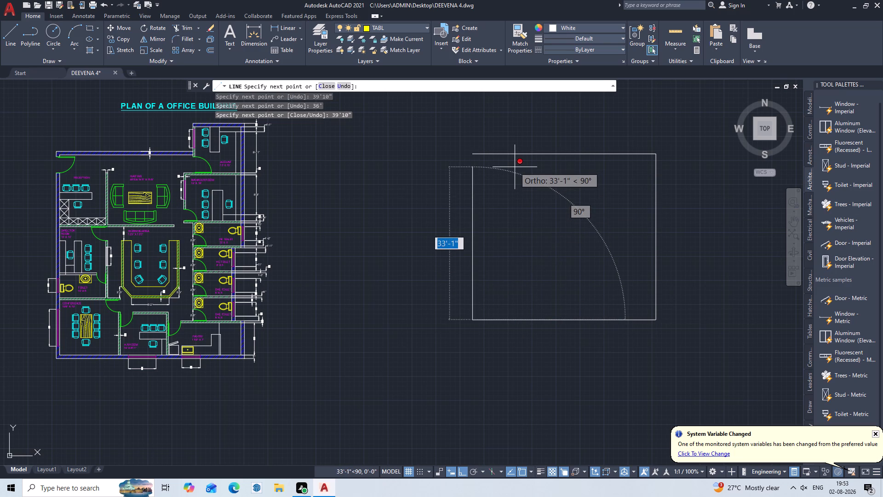
text(36')
key(Return)
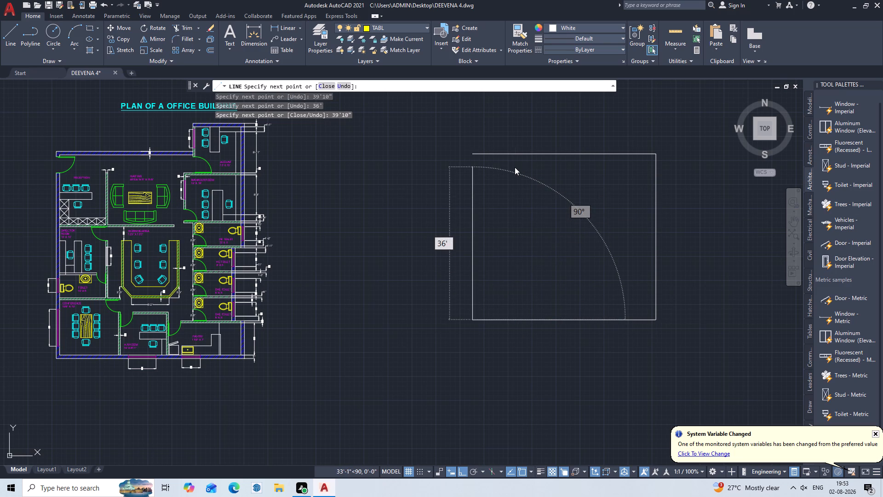
key(Escape)
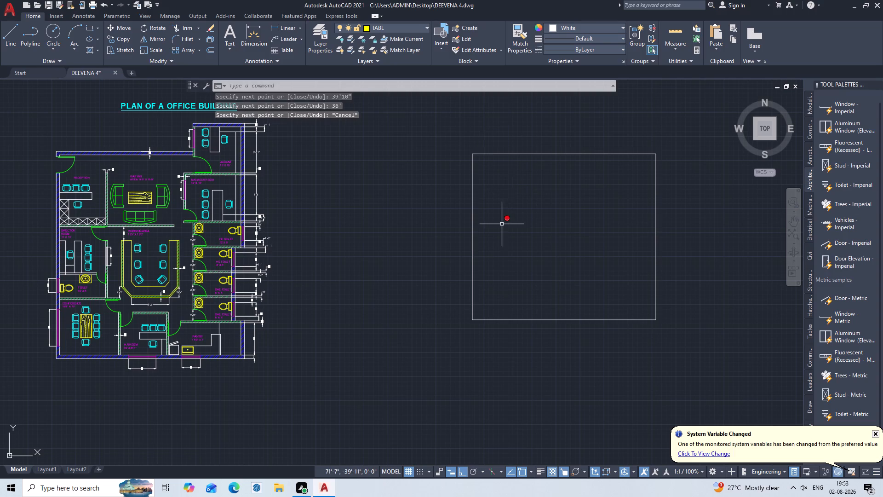
Offset the right, bottom and left lines of the new rectangle 9" inward.
middle_drag(504, 245, 471, 240)
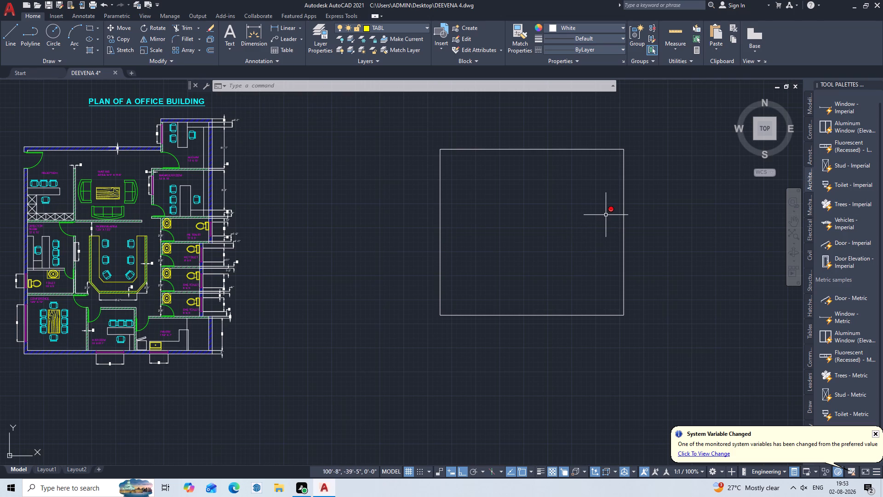
key(o)
key(Return)
key(9)
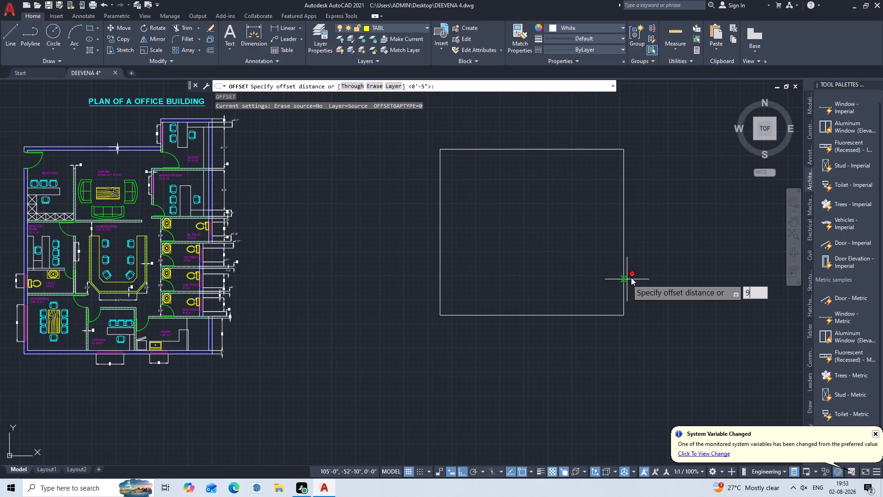
key(shift+quotedbl)
key(Return)
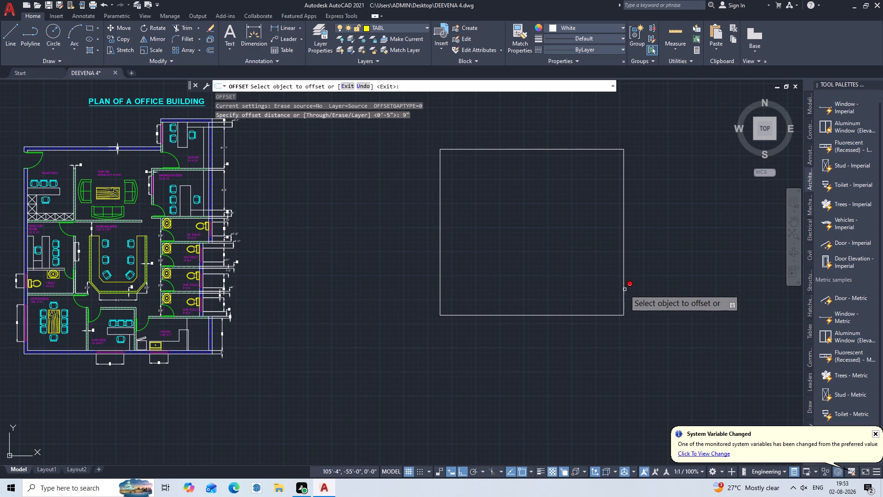
click(624, 290)
click(618, 294)
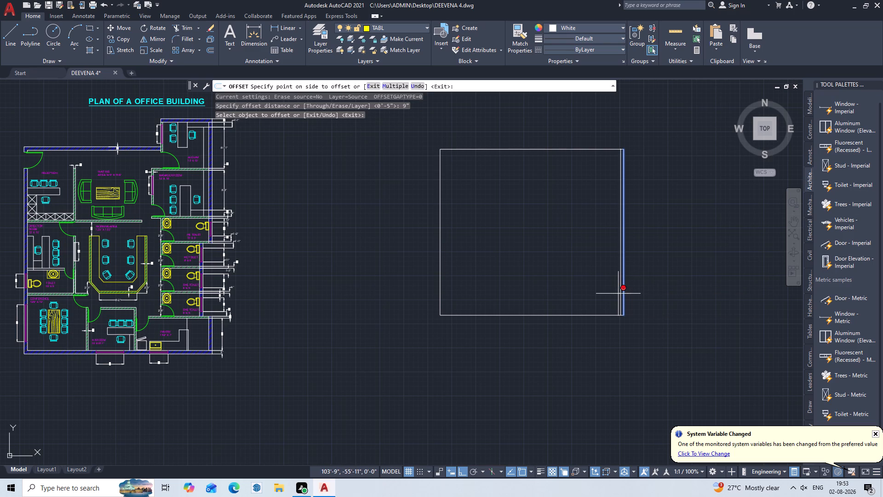
click(603, 314)
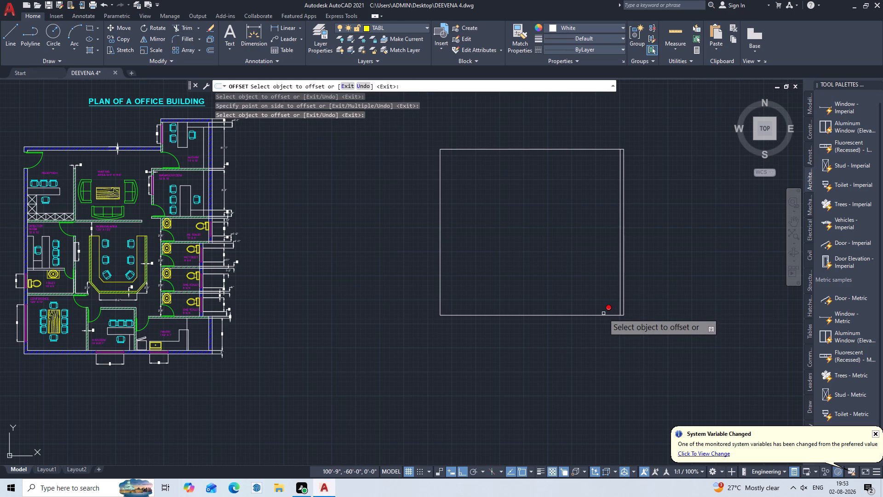
click(604, 312)
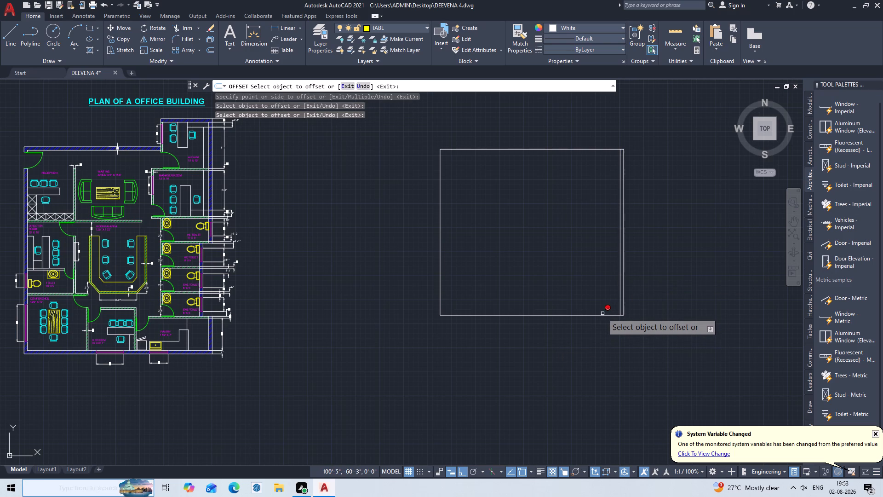
click(602, 318)
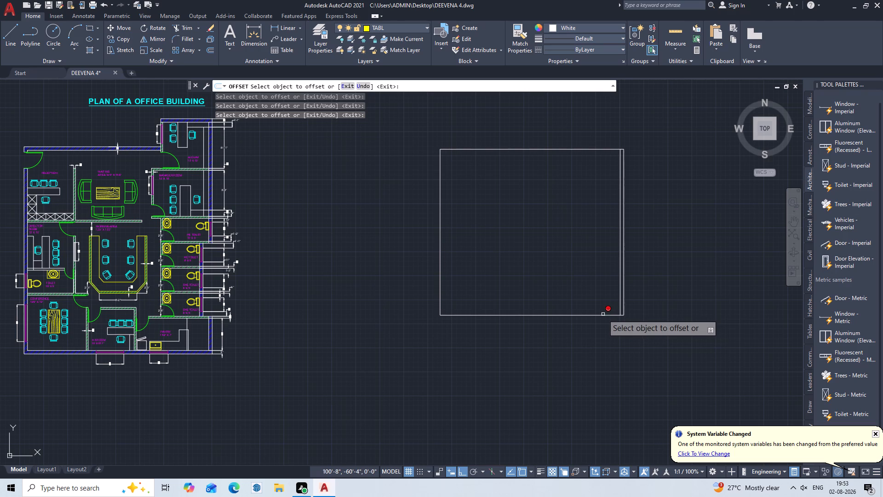
click(603, 314)
click(604, 299)
scroll(486, 240, up, 1)
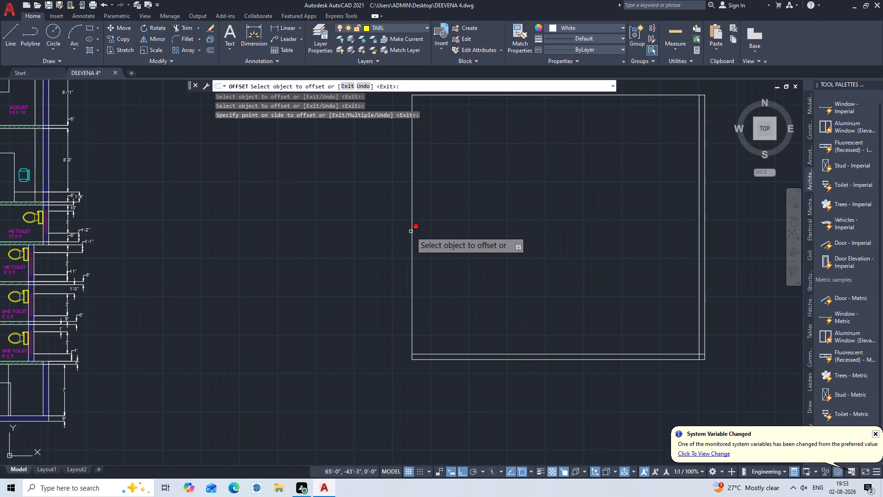
click(412, 233)
click(427, 236)
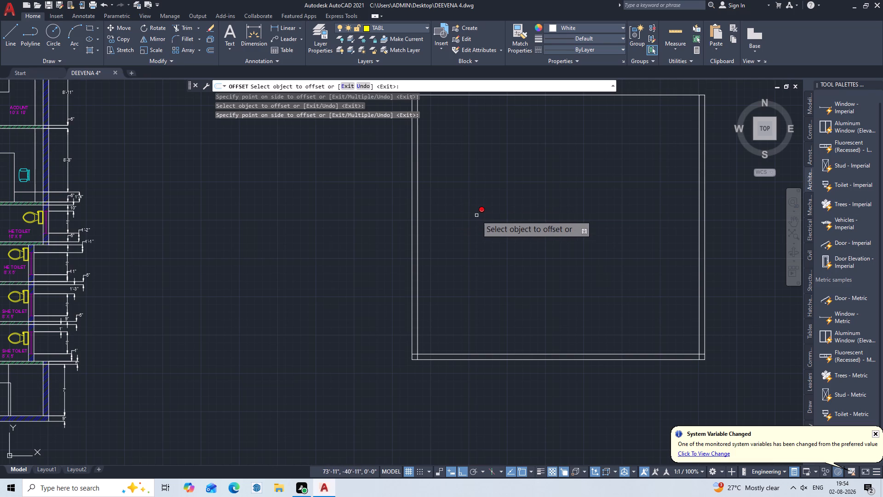
key(Escape)
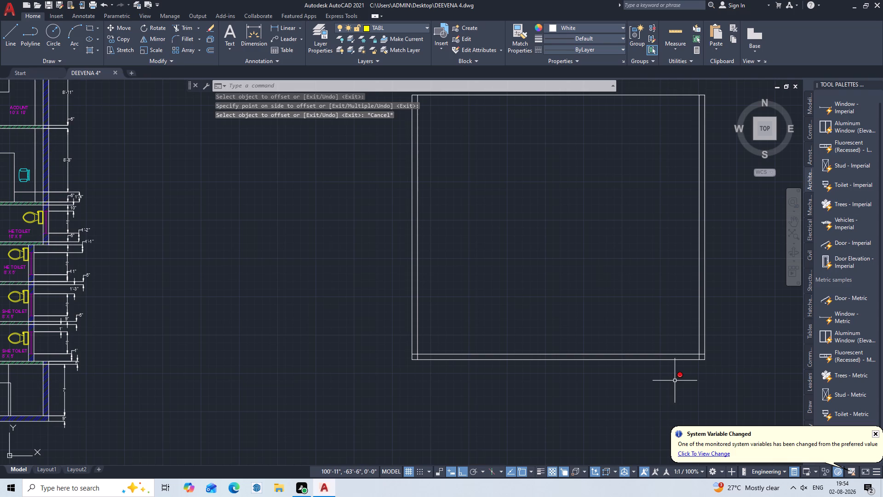
Trim the overlapping ends of the inner wall lines at the rectangle's bottom-right corner.
scroll(699, 360, up, 4)
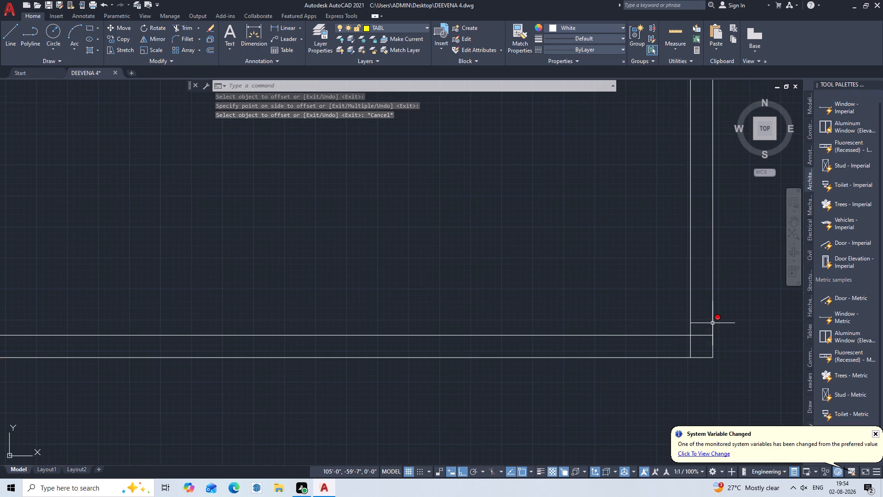
key(t)
key(r)
key(Return)
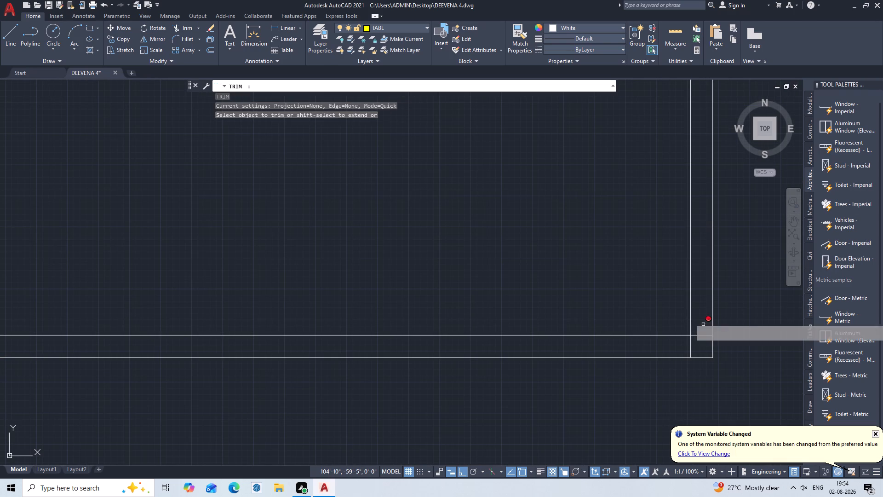
double_click(698, 318)
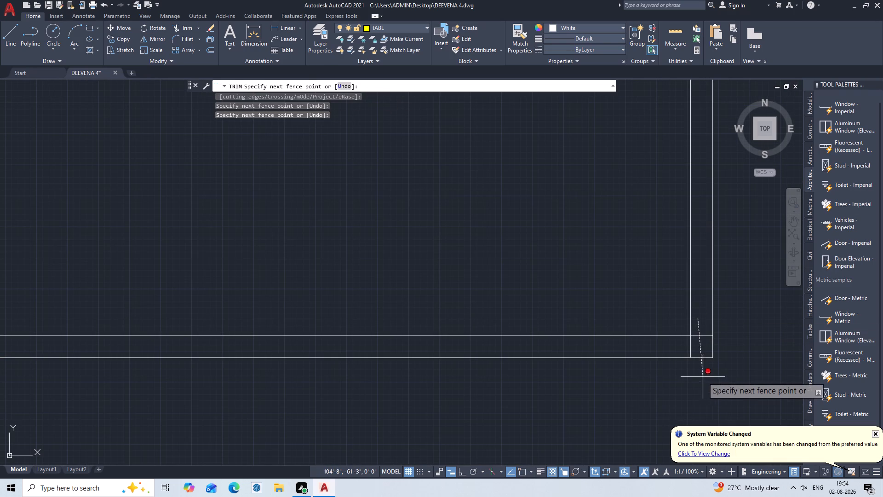
double_click(704, 348)
click(704, 348)
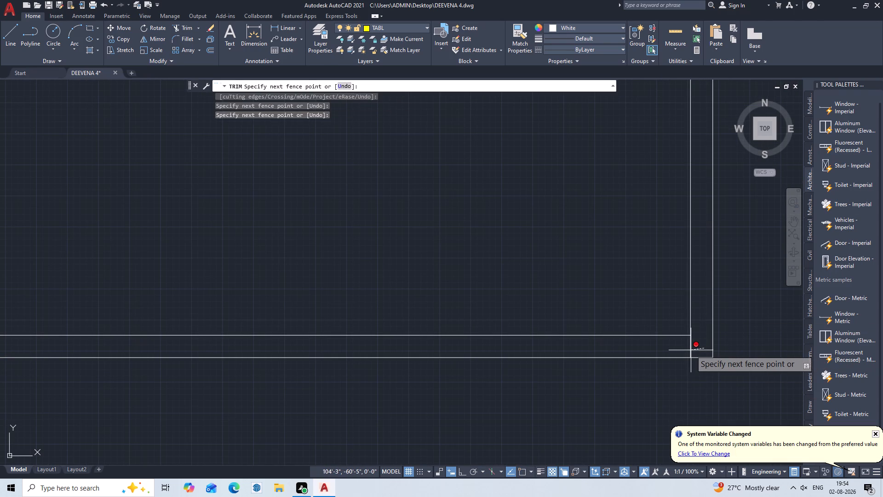
click(688, 351)
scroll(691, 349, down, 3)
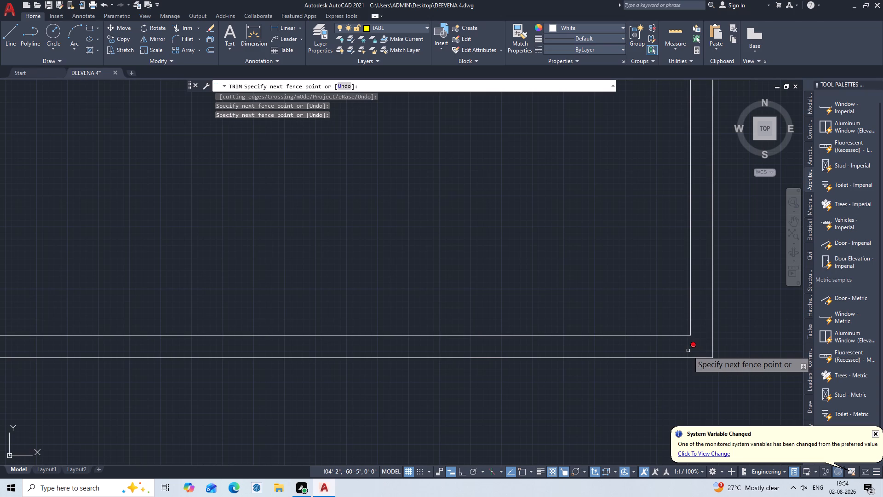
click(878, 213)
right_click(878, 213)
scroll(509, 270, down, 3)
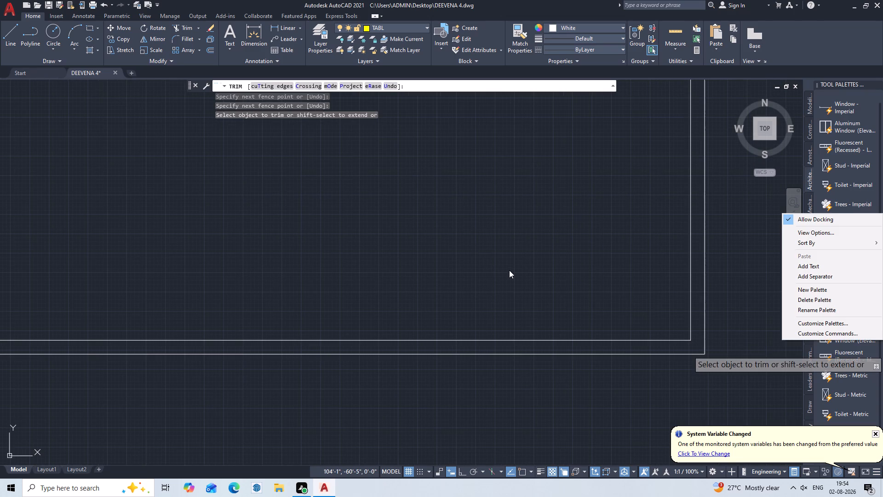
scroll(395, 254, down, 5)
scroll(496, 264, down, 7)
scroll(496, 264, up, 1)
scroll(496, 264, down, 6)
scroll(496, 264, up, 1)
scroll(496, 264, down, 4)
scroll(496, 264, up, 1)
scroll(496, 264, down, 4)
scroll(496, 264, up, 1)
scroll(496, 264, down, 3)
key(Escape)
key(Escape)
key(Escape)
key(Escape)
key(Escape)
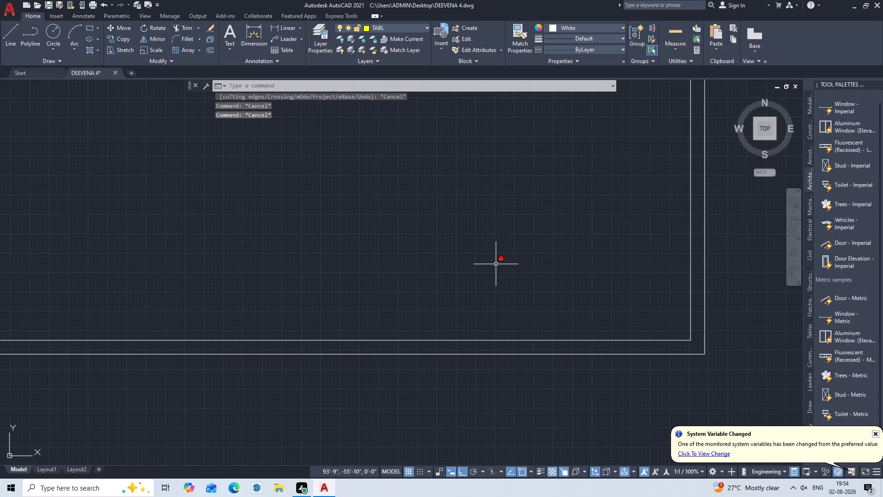
Trim the overlapping ends of the inner wall lines at the rectangle's bottom-left corner.
scroll(496, 264, down, 3)
middle_drag(496, 264, 517, 322)
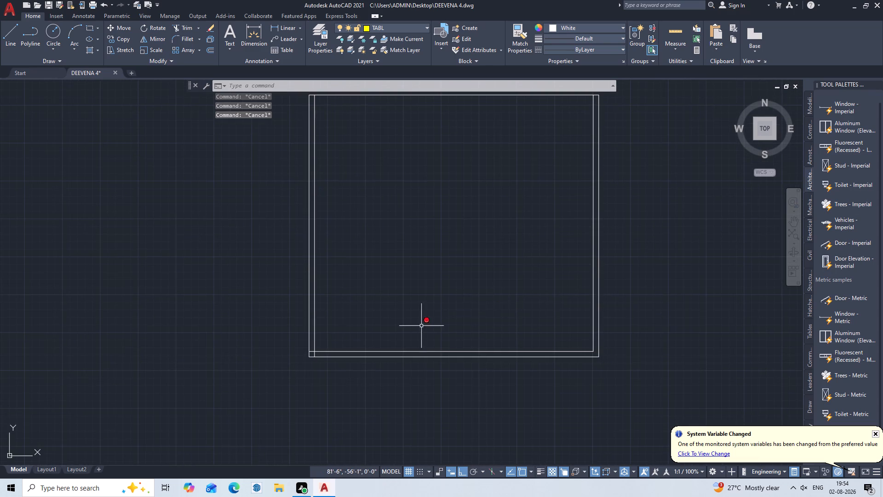
scroll(336, 342, up, 2)
middle_drag(336, 342, 509, 253)
scroll(481, 266, up, 3)
middle_drag(404, 293, 586, 209)
scroll(539, 231, up, 2)
text(TR)
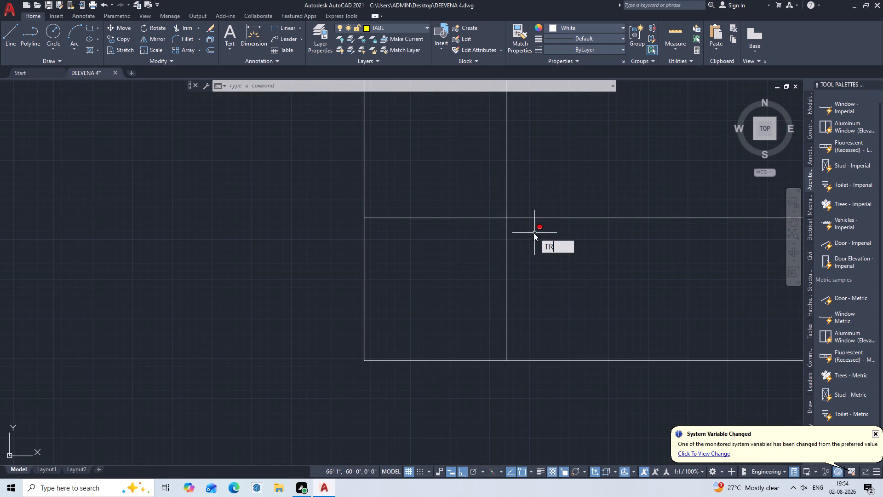
key(Return)
key(Return)
click(418, 206)
click(427, 287)
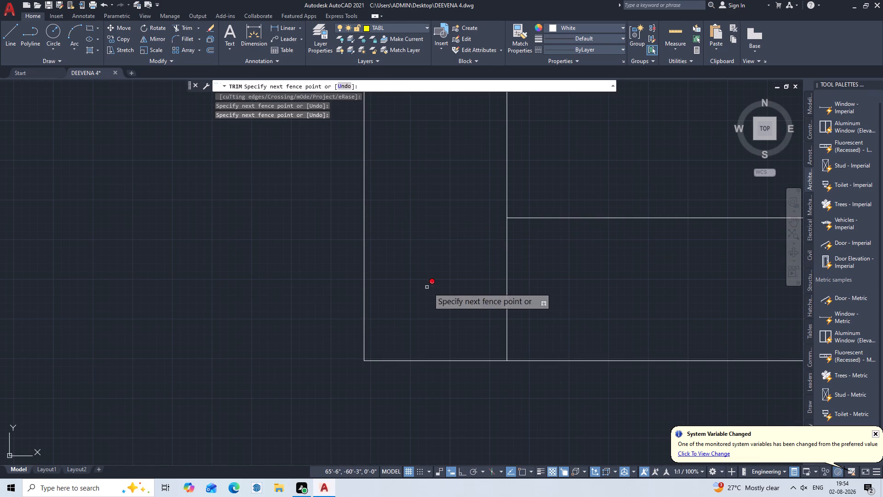
click(431, 289)
click(540, 300)
key(Escape)
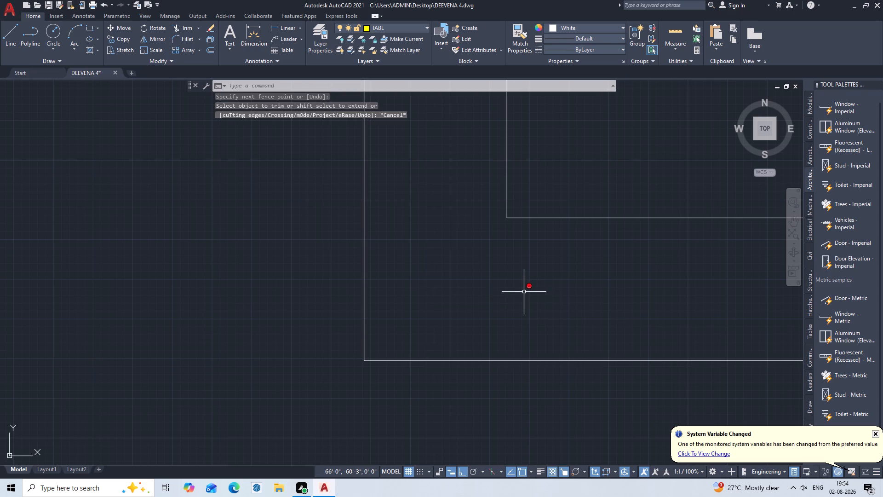
Offset the inner line of the bottom wall 3'10" upward into the plan.
scroll(524, 292, down, 6)
middle_drag(582, 239, 302, 364)
scroll(304, 352, down, 3)
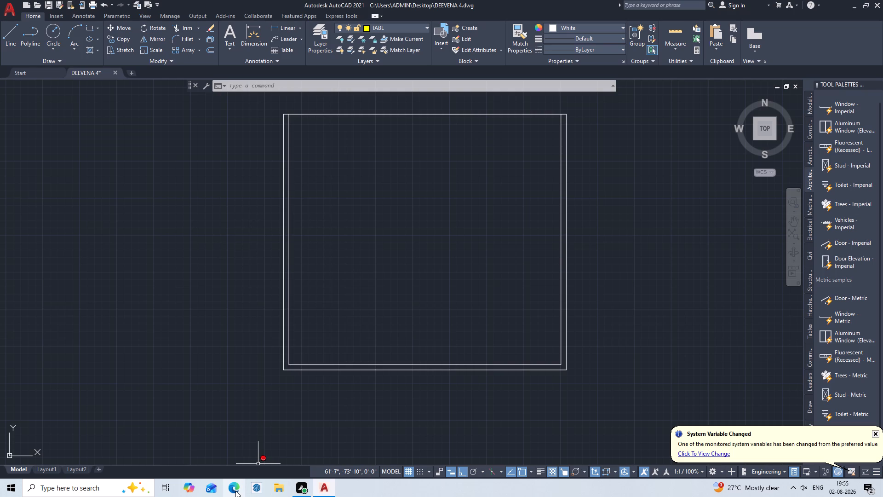
key(o)
key(Return)
text(3'10")
key(Return)
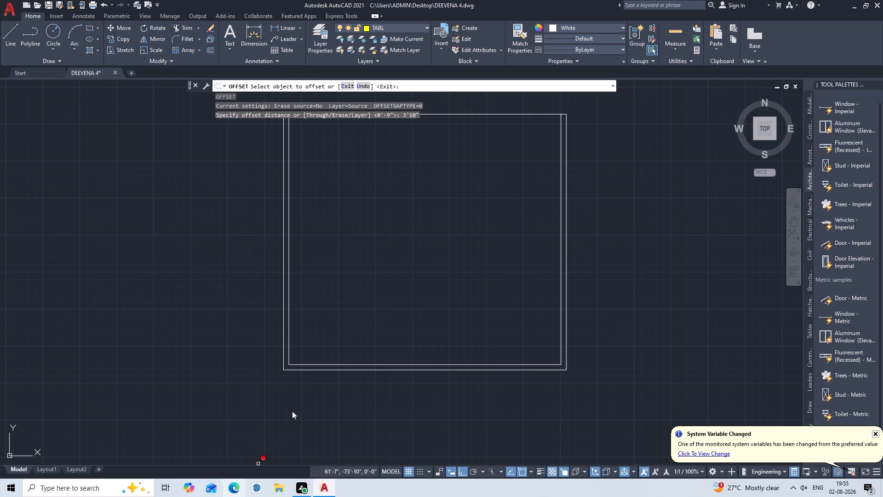
click(369, 366)
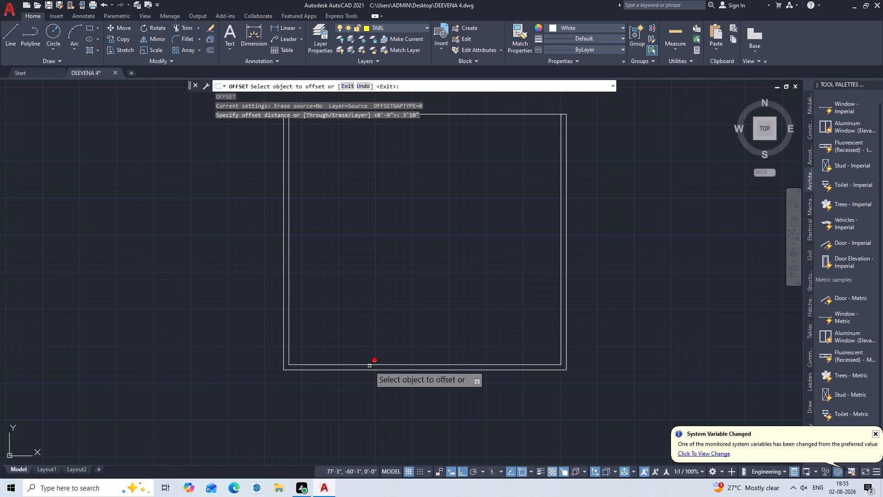
click(377, 342)
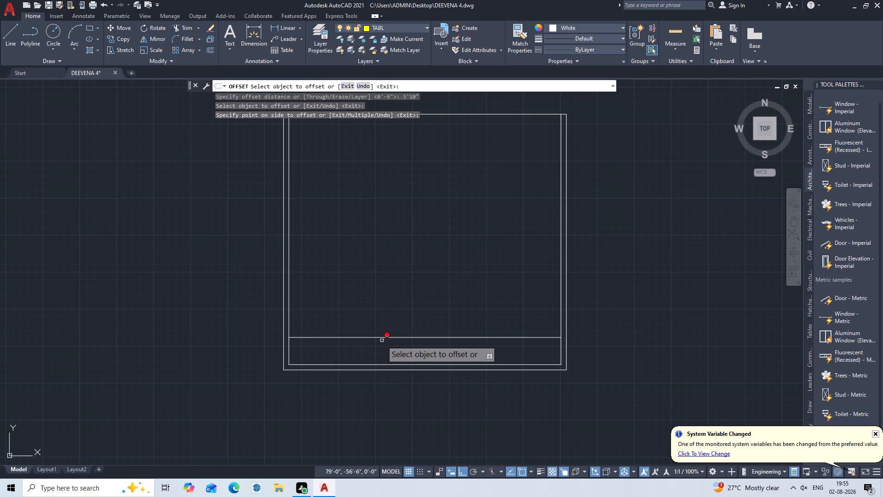
key(Escape)
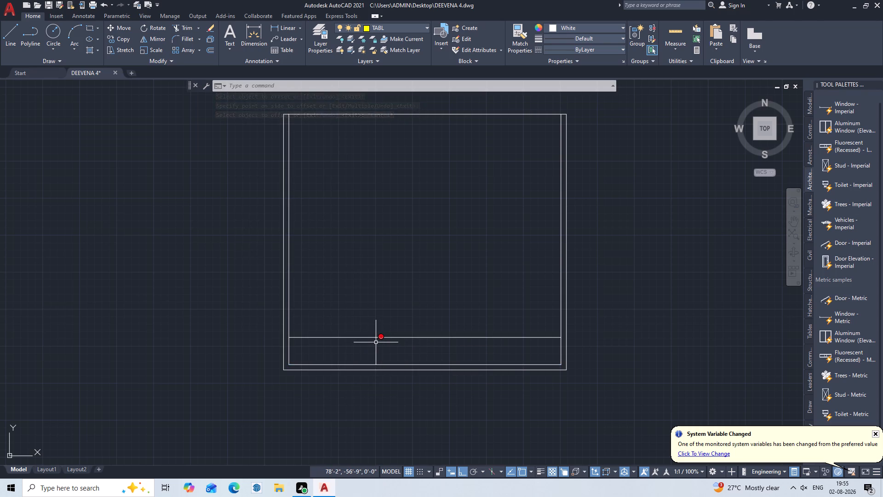
Offset the inner line of the left wall 17'10" to the right, into the plan.
key(o)
key(Return)
key(1)
key(7)
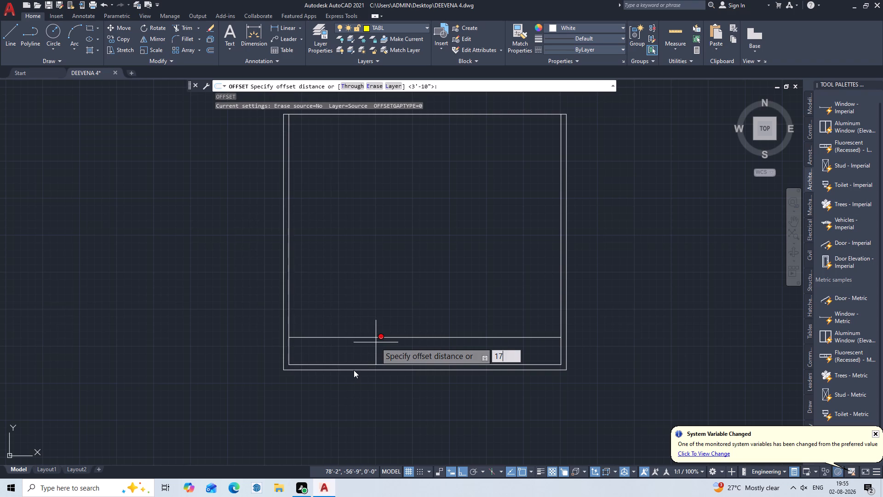
text('1)
key(0)
key(shift+quotedbl)
key(Return)
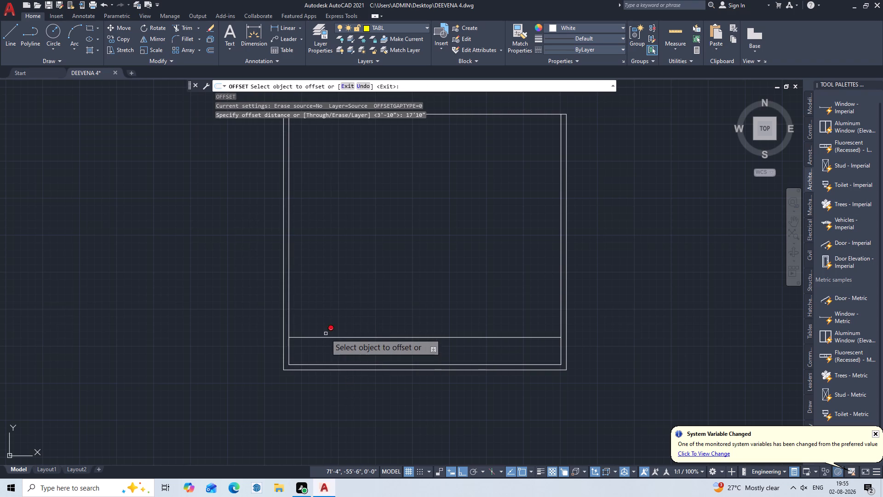
click(289, 326)
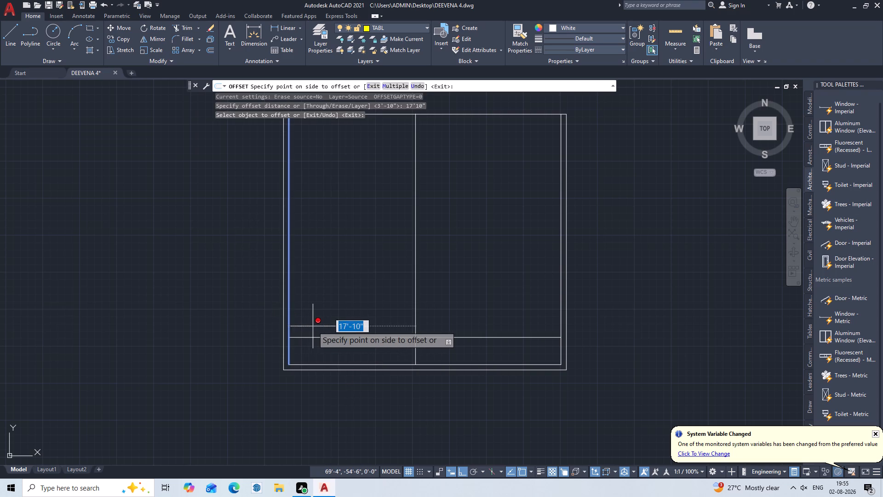
click(313, 326)
key(Escape)
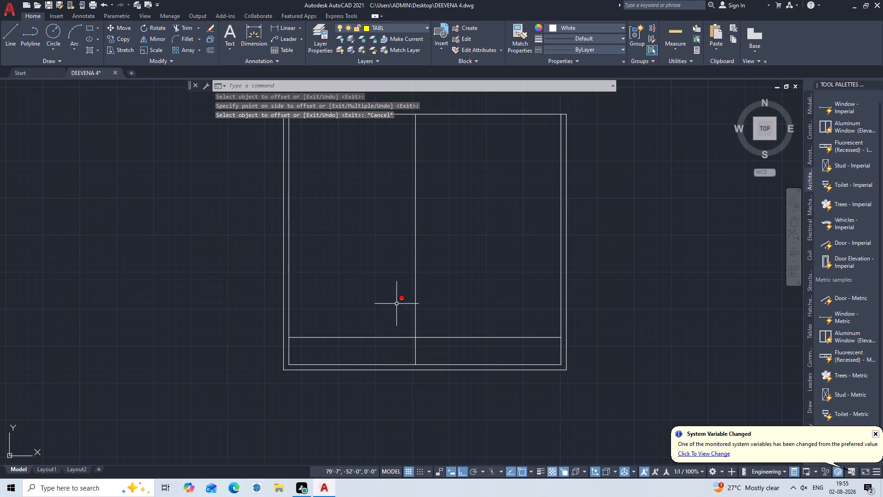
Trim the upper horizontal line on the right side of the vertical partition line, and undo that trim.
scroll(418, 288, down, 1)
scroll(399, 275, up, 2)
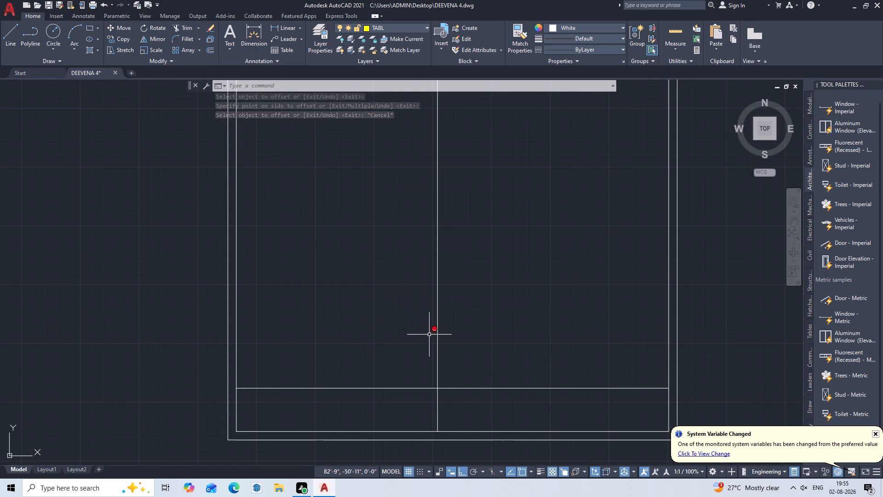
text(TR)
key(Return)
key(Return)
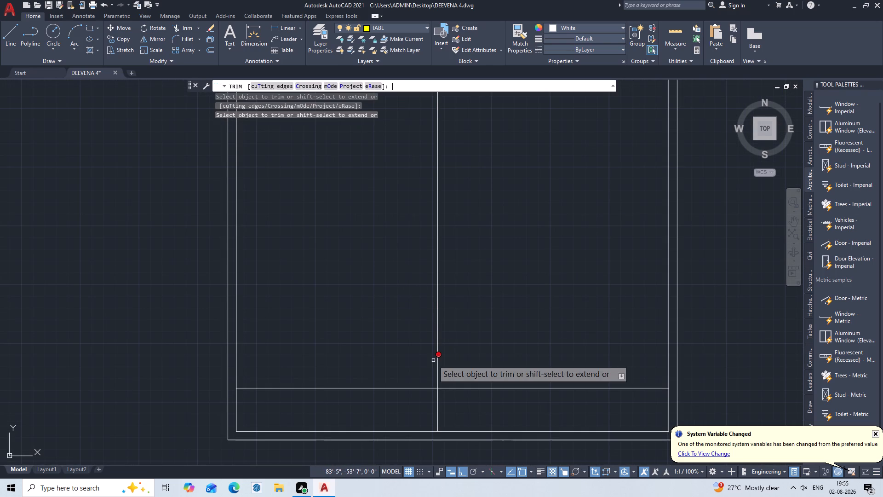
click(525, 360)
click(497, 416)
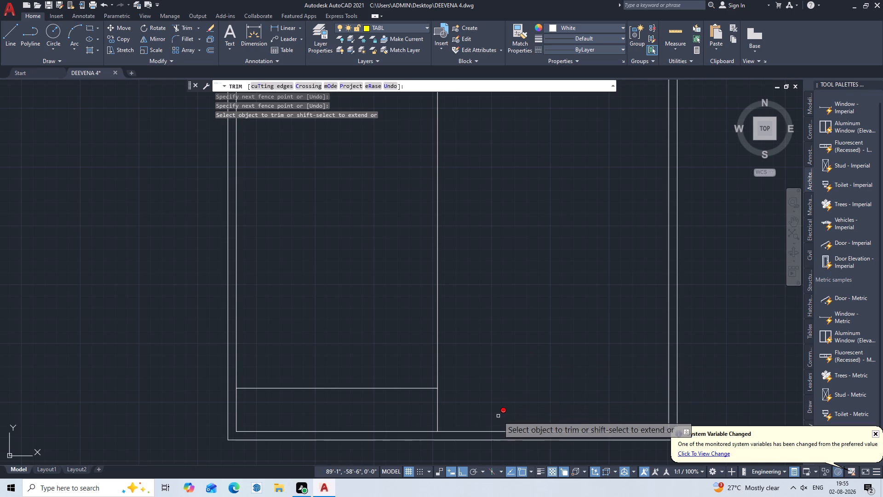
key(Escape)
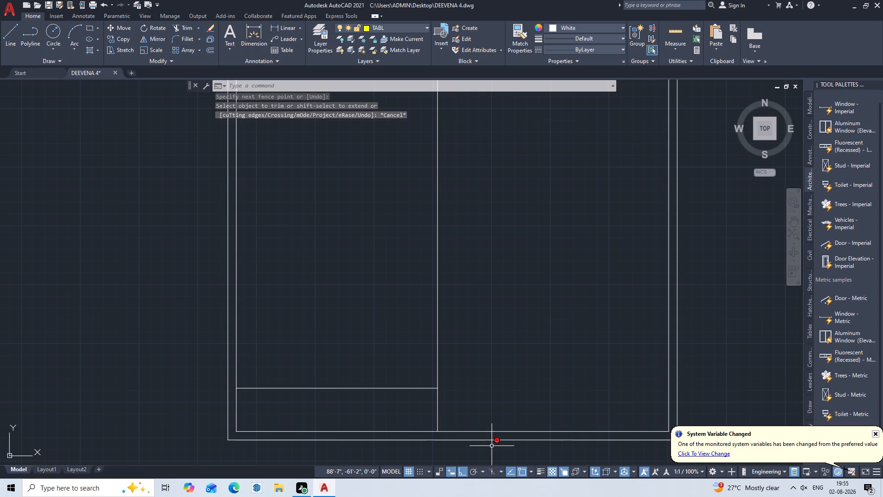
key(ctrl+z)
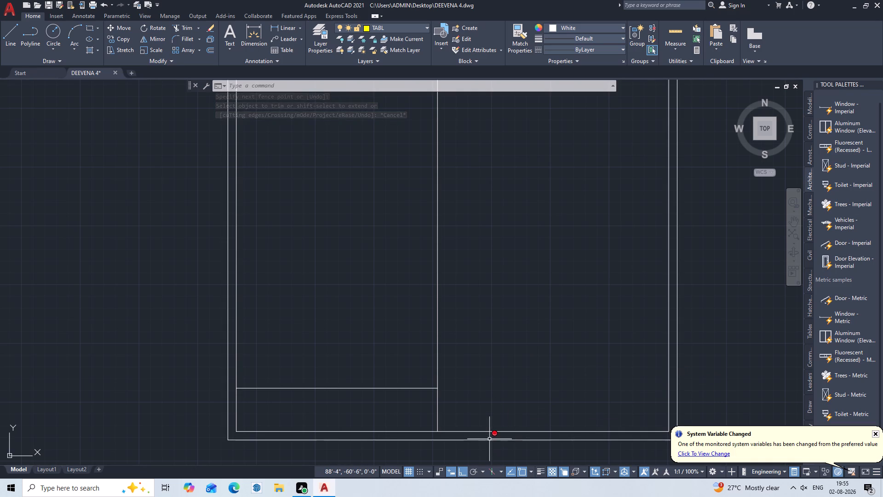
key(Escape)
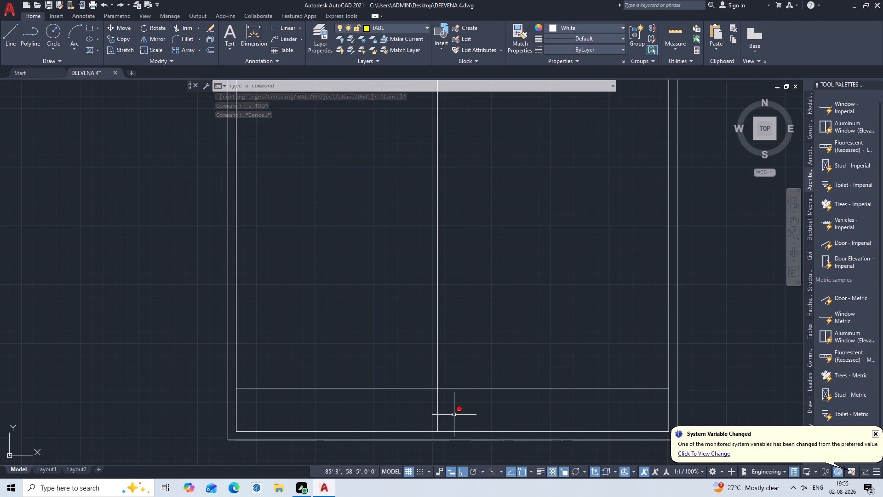
Offset the vertical partition line 9" to the right to give the partition its thickness.
key(o)
key(Return)
key(9)
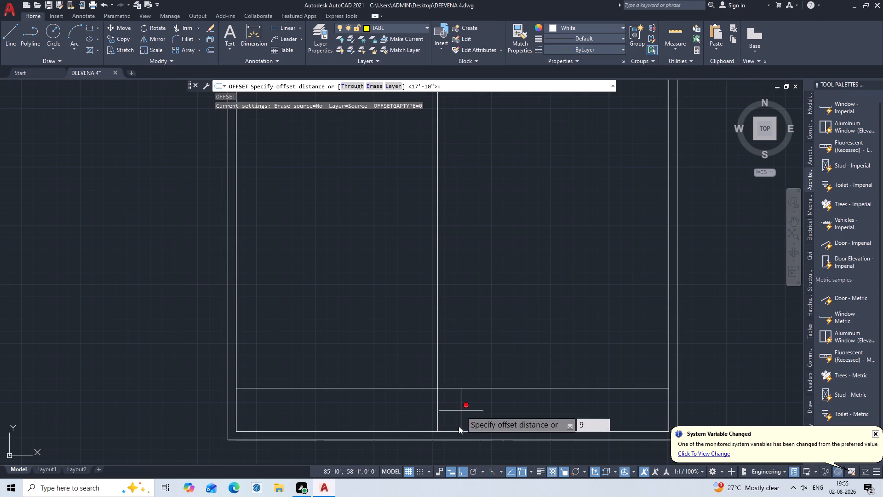
key(shift+quotedbl)
key(Return)
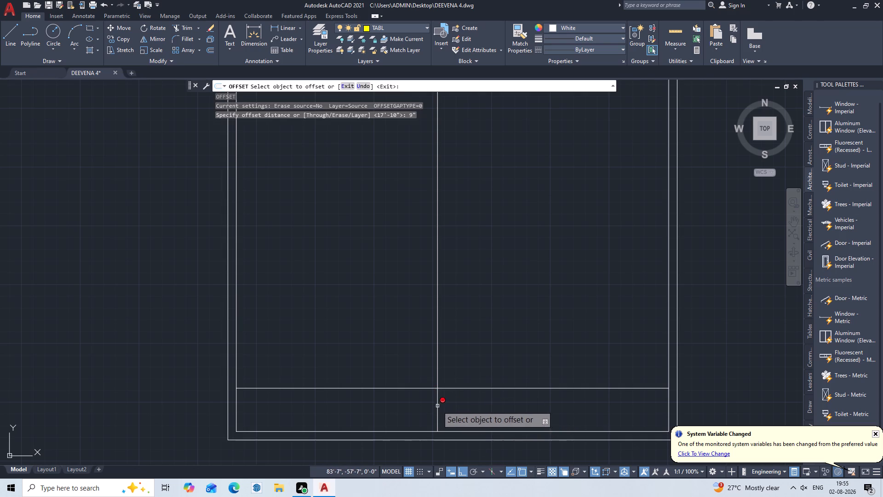
click(439, 409)
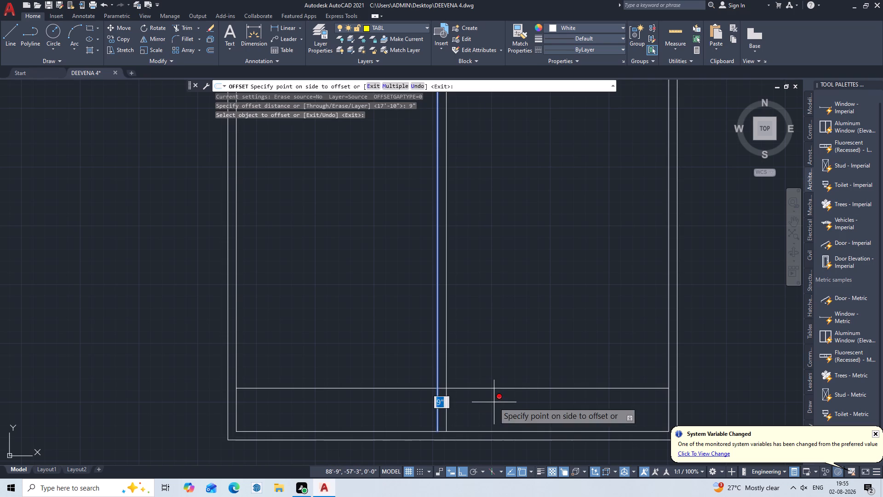
click(499, 403)
key(Escape)
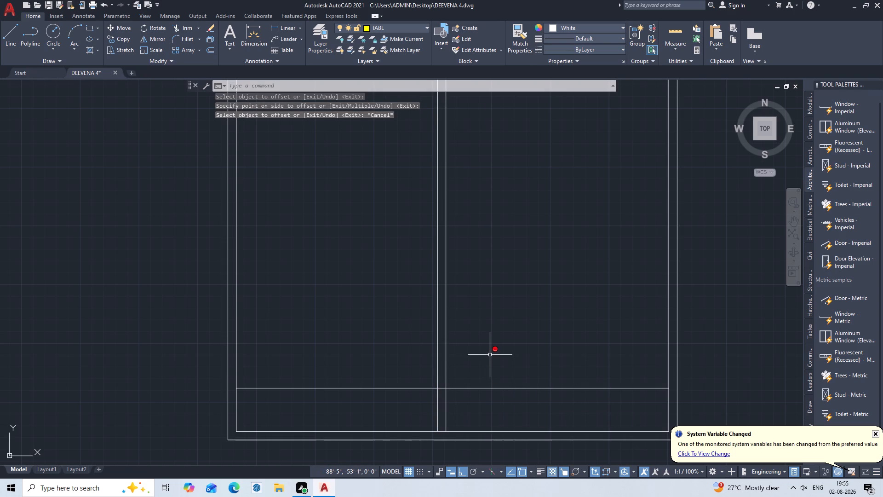
Trim both vertical partition lines above the horizontal line near the bottom wall.
text(TR)
key(Return)
key(Return)
click(475, 329)
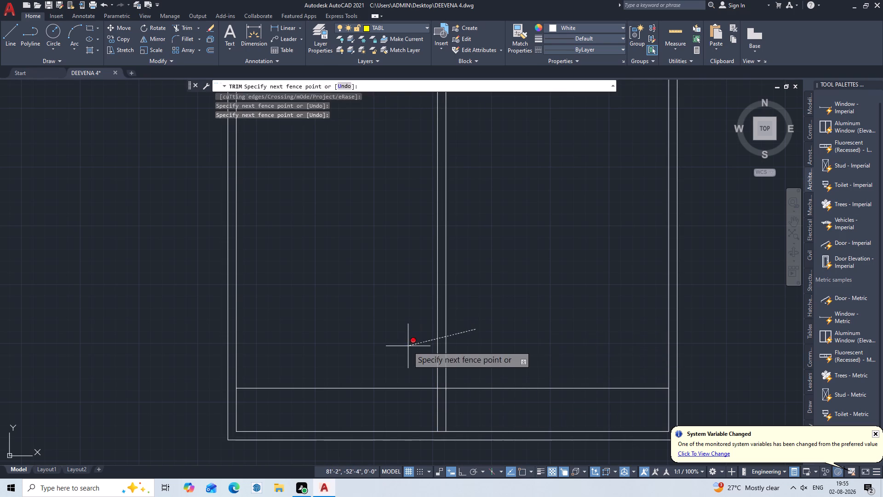
click(407, 346)
key(Escape)
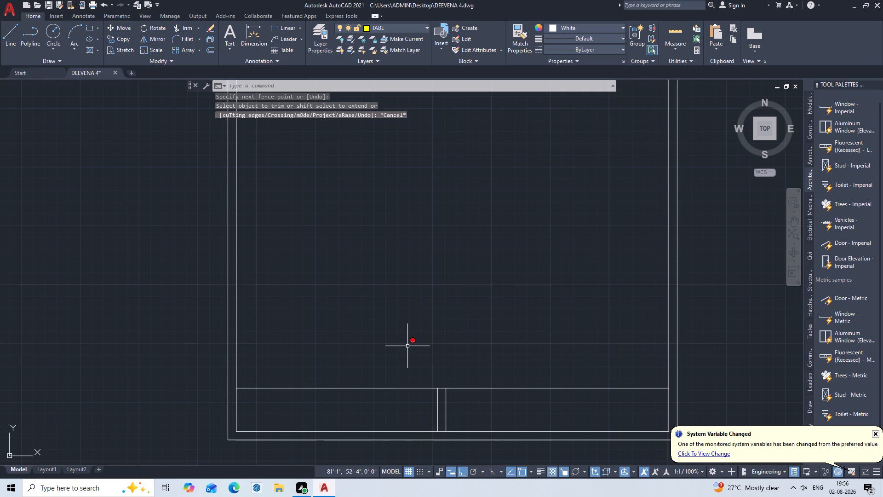
Extend the right partition line down to the outer line of the bottom wall.
middle_drag(436, 364, 477, 240)
middle_click(477, 237)
middle_click(476, 237)
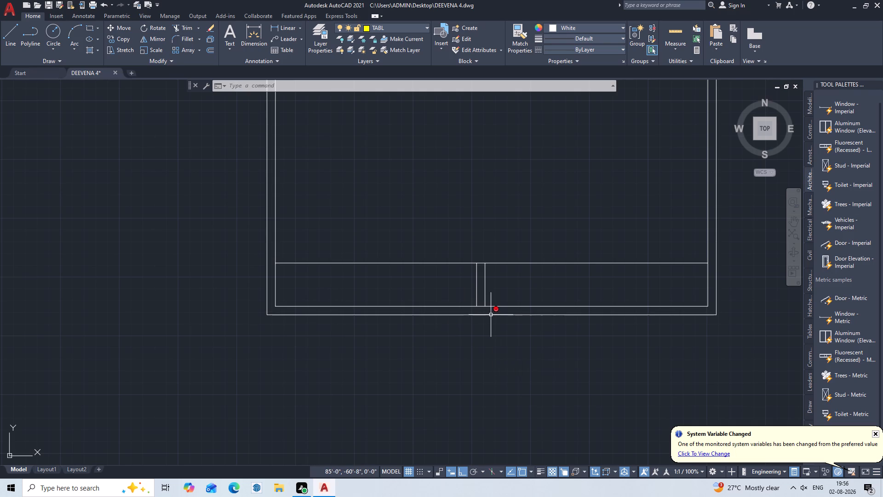
scroll(492, 314, up, 1)
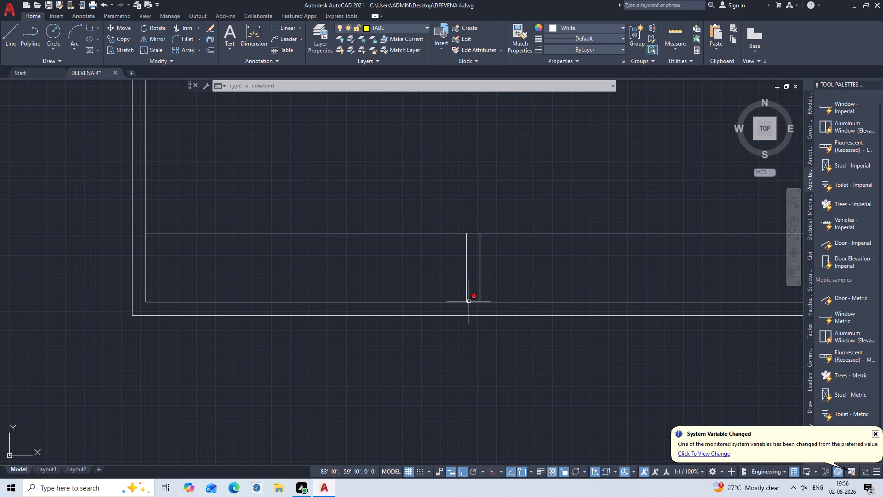
middle_drag(467, 301, 450, 262)
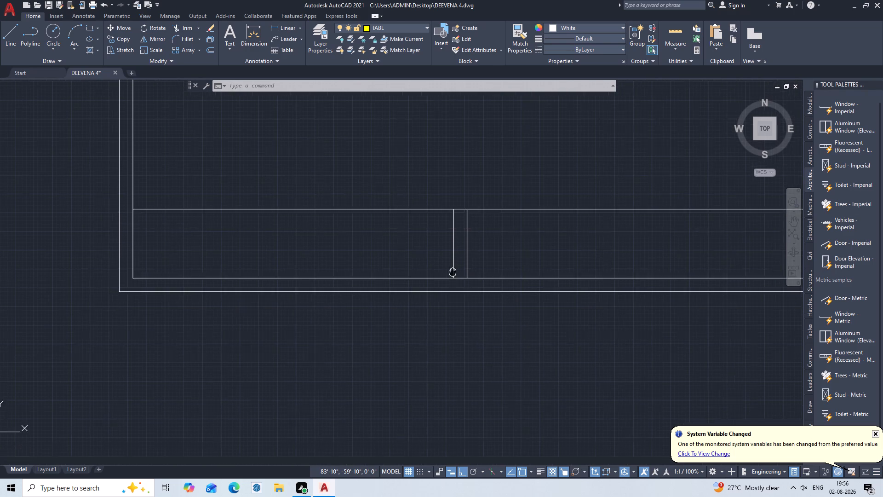
middle_drag(450, 262, 441, 248)
scroll(444, 230, up, 3)
text(EX)
key(Return)
click(495, 225)
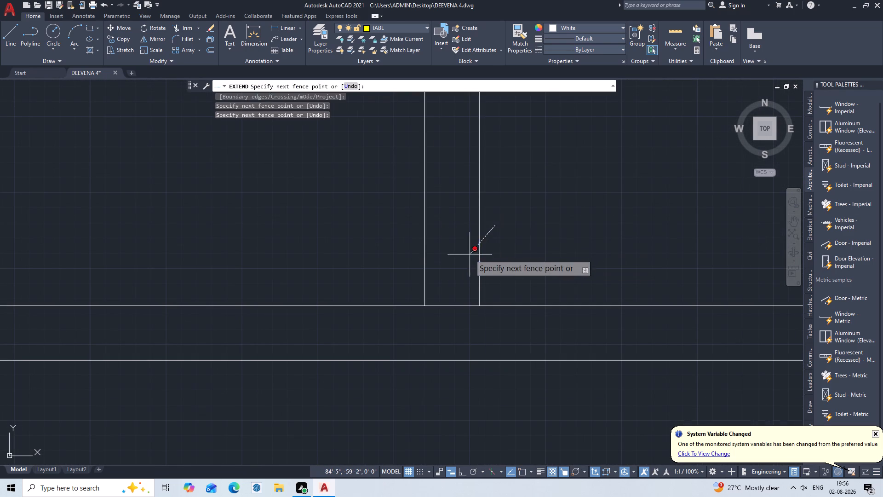
click(470, 254)
key(Escape)
Trim the bottom wall's inner line between the two partition lines.
text(TR)
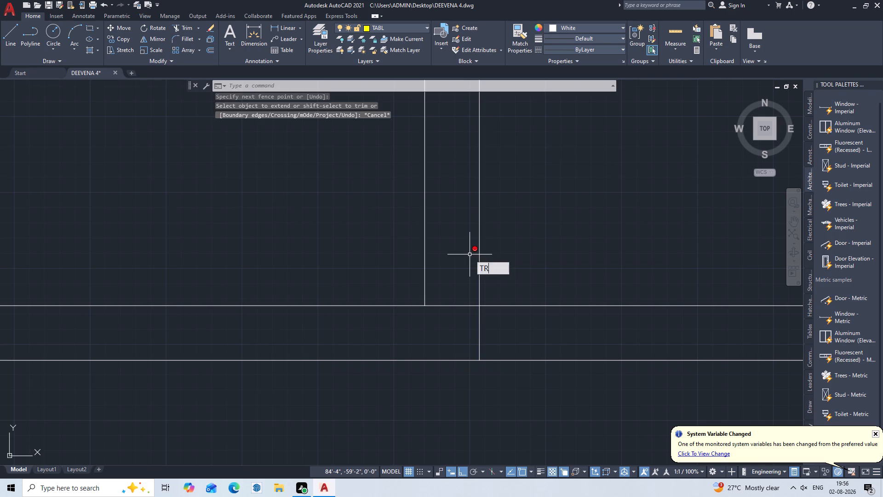
key(Return)
click(464, 272)
click(447, 331)
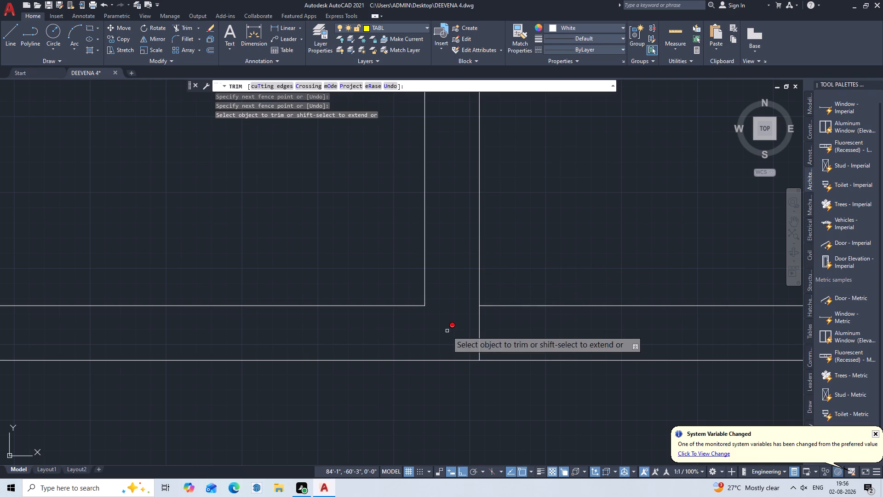
key(Escape)
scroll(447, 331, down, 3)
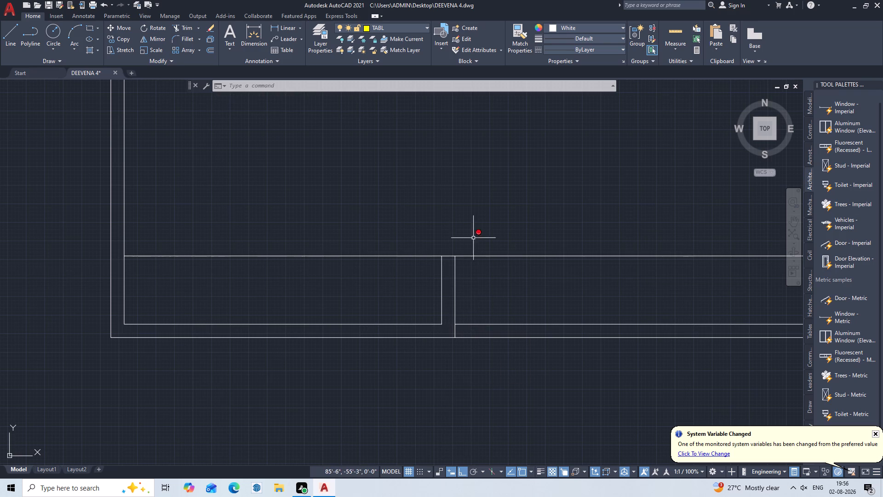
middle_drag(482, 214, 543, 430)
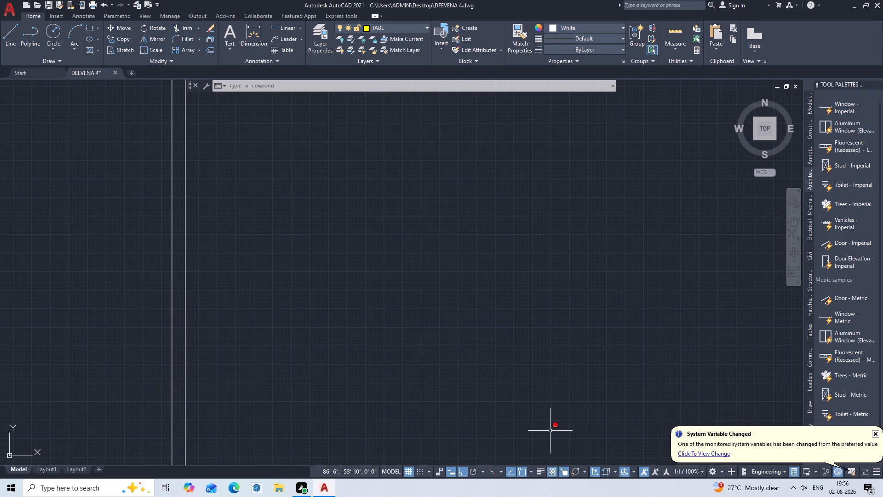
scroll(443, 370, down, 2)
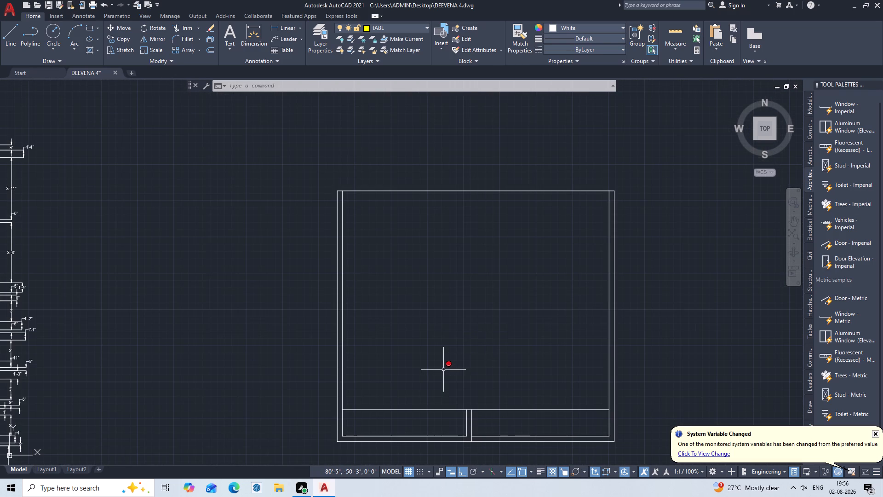
Offset the horizontal partition line near the bottom wall 9" upward to give the partition its thickness.
key(o)
key(Return)
key(9)
key(shift+quotedbl)
key(Return)
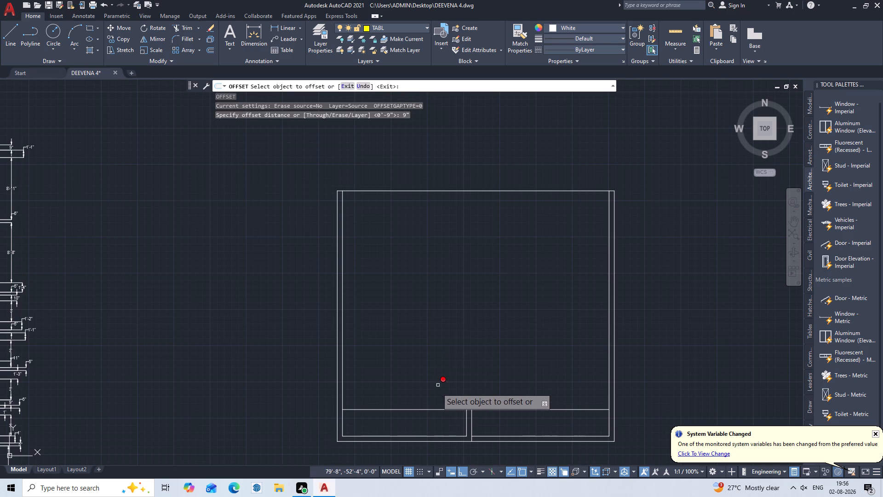
click(434, 410)
click(438, 401)
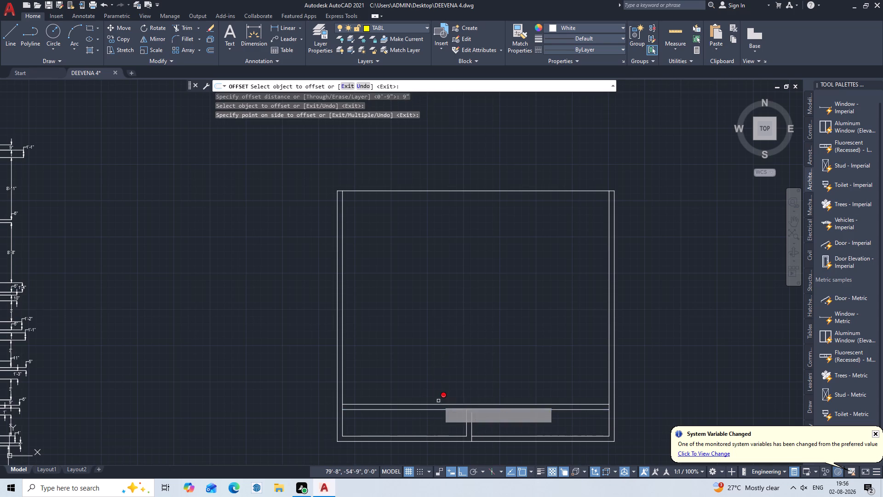
key(Escape)
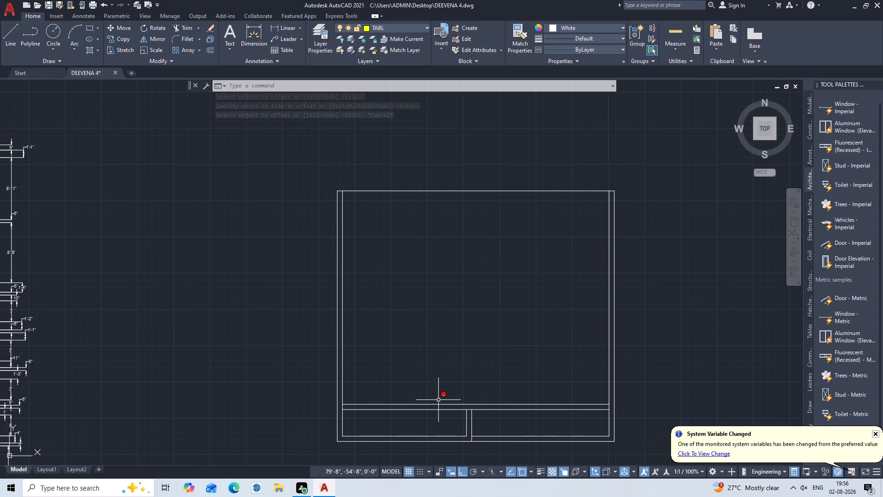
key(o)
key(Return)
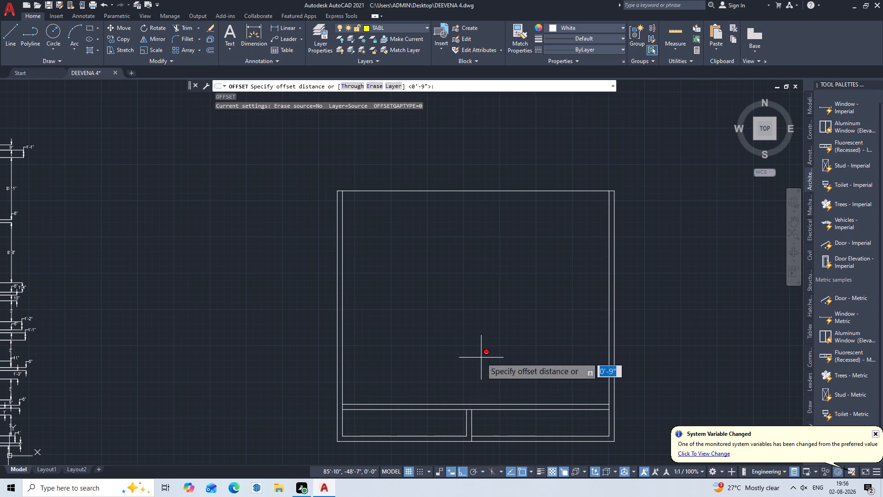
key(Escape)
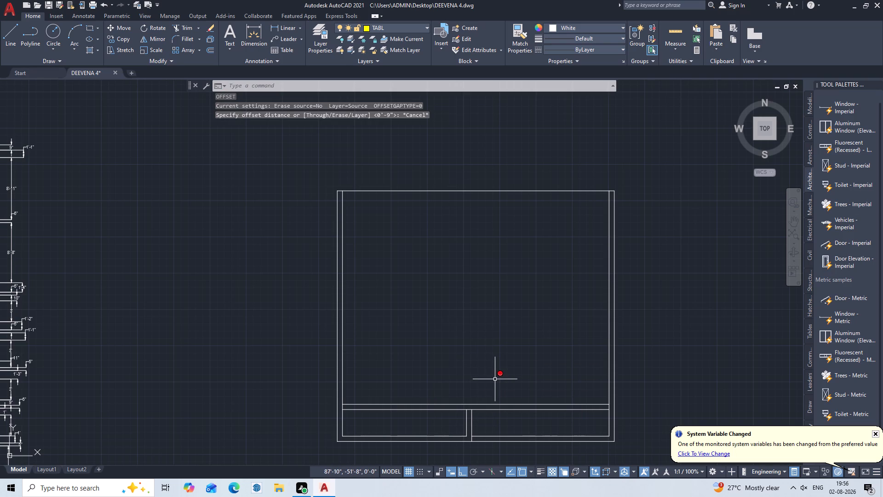
Extend the left line of the short vertical partition up through the horizontal partition to the top wall's line.
key(e)
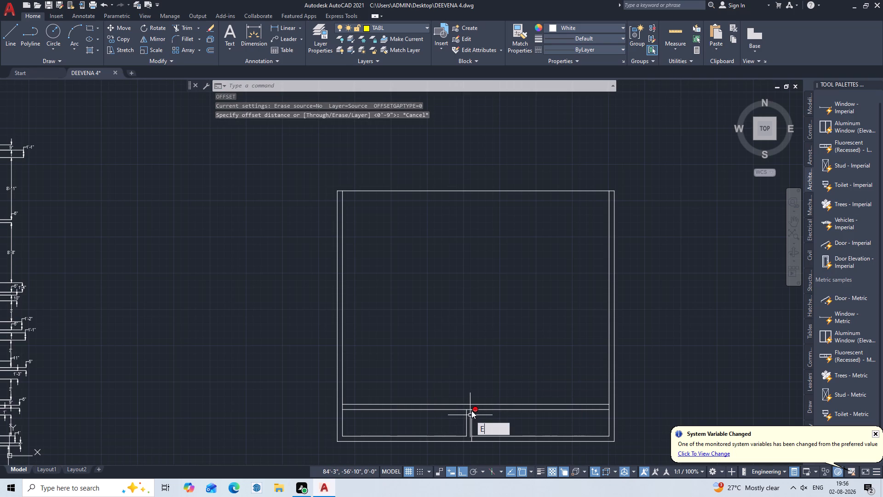
key(x)
key(Return)
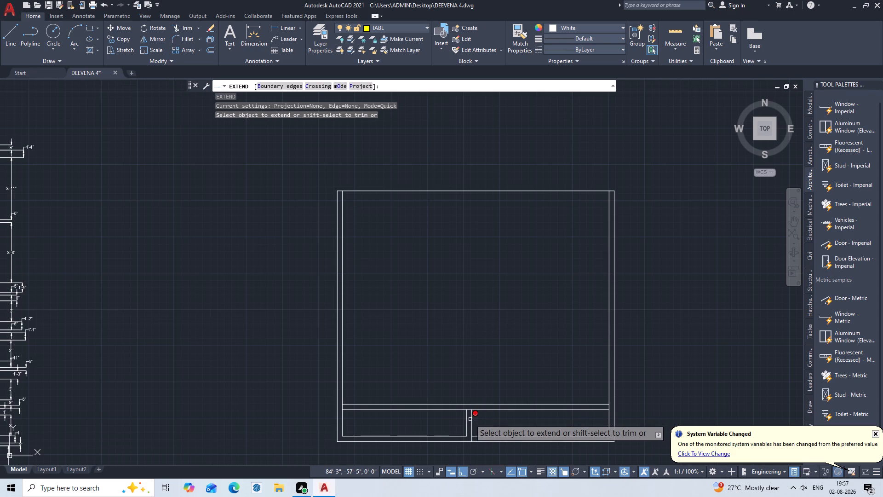
click(467, 425)
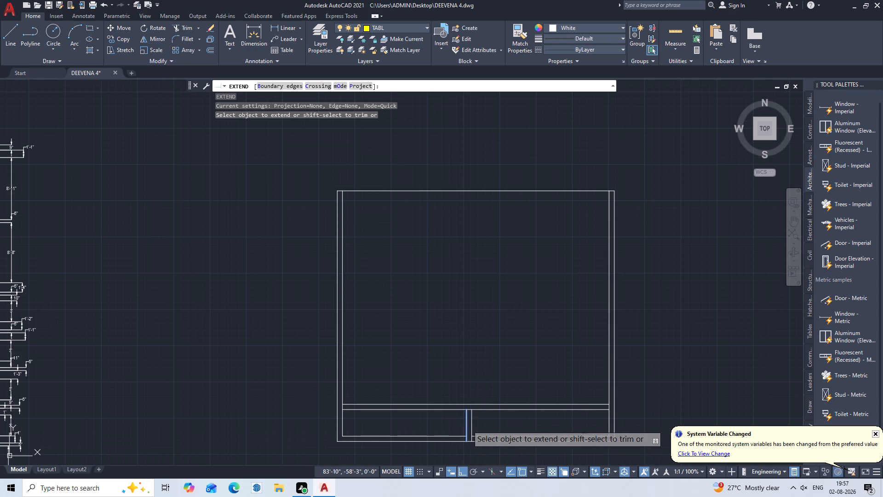
click(467, 425)
click(467, 423)
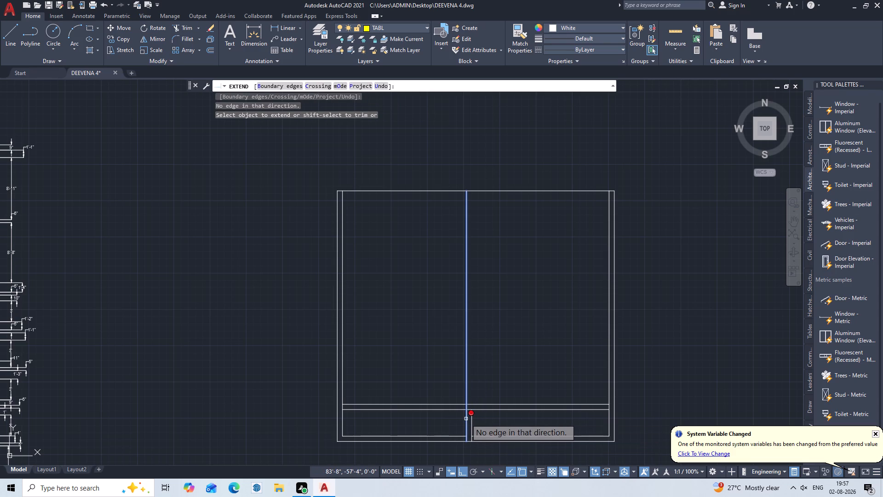
click(466, 419)
key(Escape)
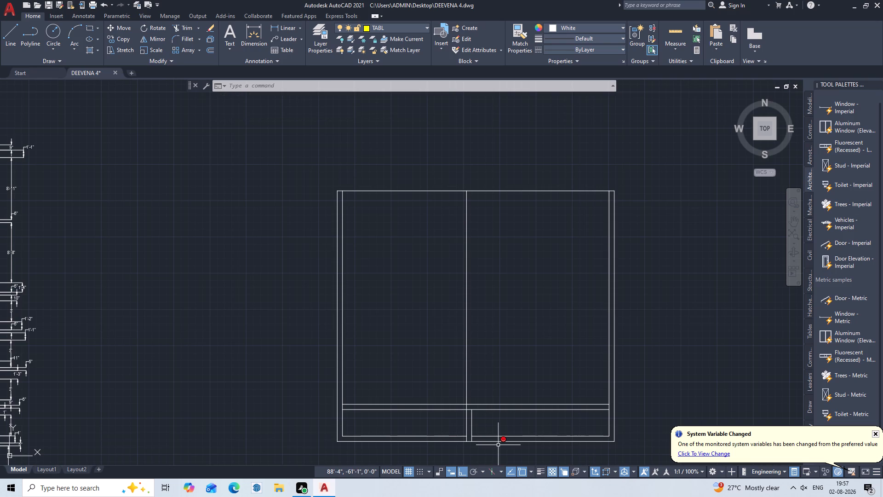
Offset the full-height vertical partition line 4.5" to the right to form a thin partition.
key(o)
key(Return)
text(4.5")
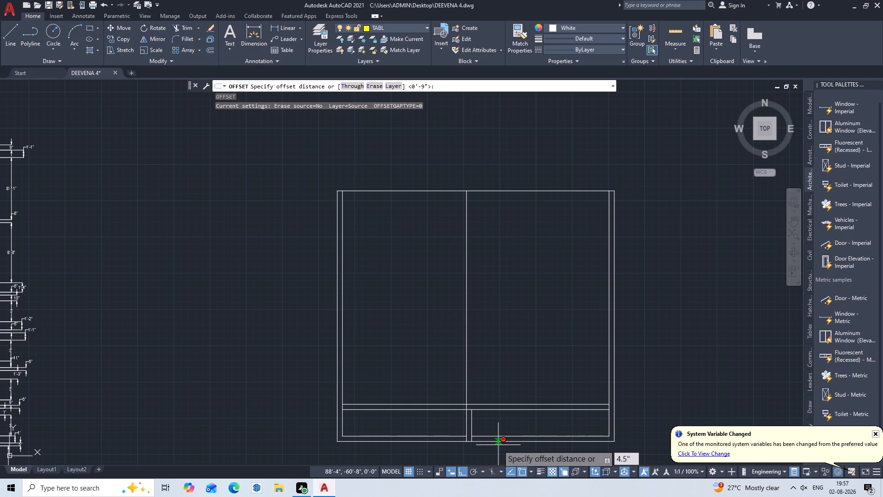
key(Return)
click(466, 386)
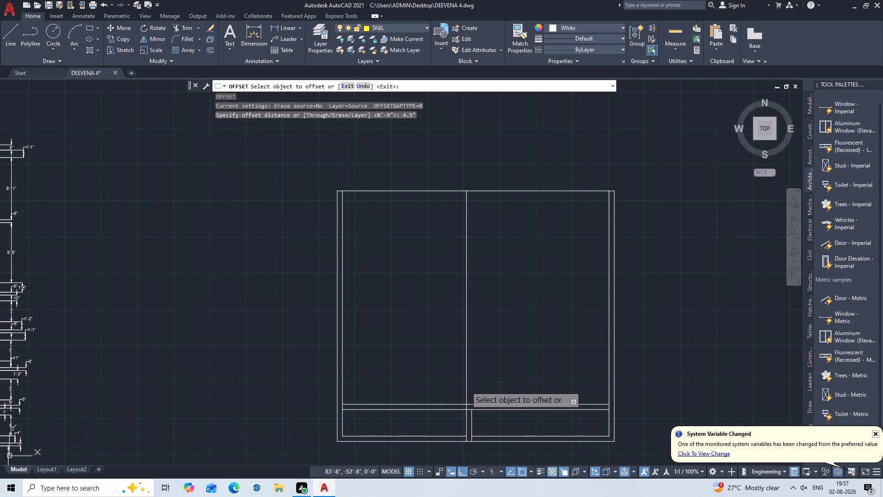
click(478, 387)
key(Escape)
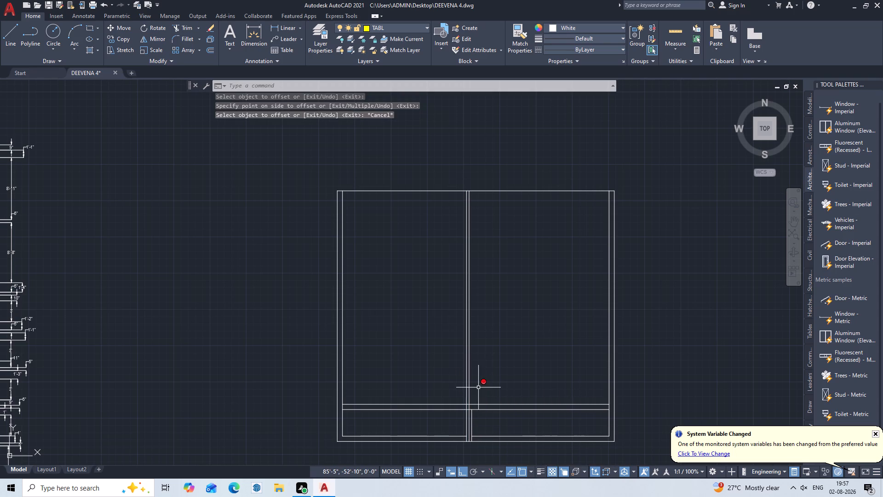
Offset the right wall's inner line 13' to the left for a second full-height vertical partition.
scroll(478, 387, down, 1)
middle_drag(478, 387, 552, 264)
scroll(550, 261, up, 3)
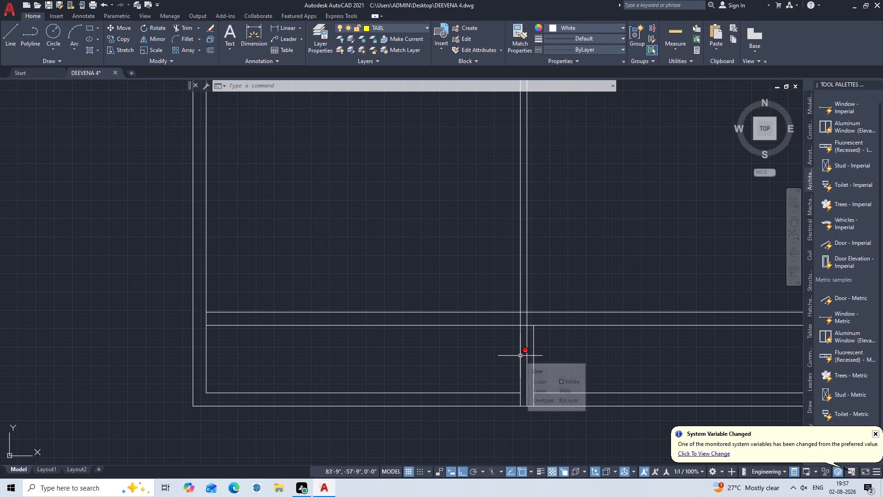
key(o)
key(Return)
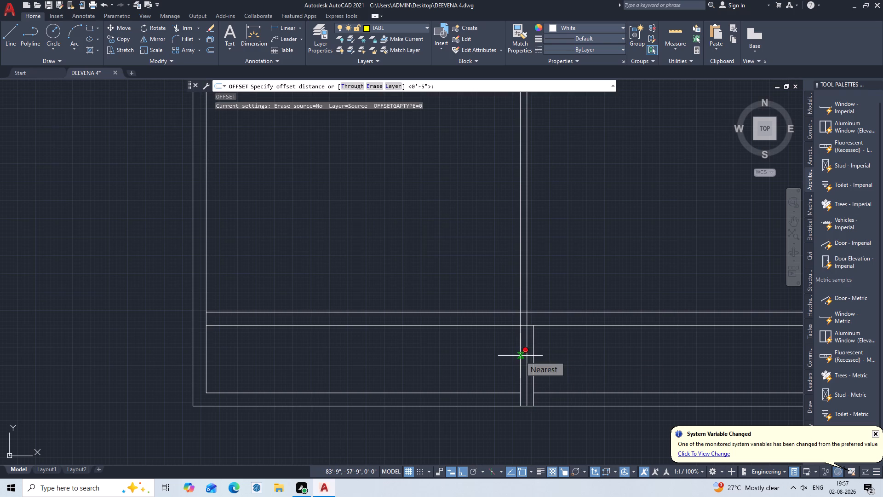
scroll(623, 266, down, 2)
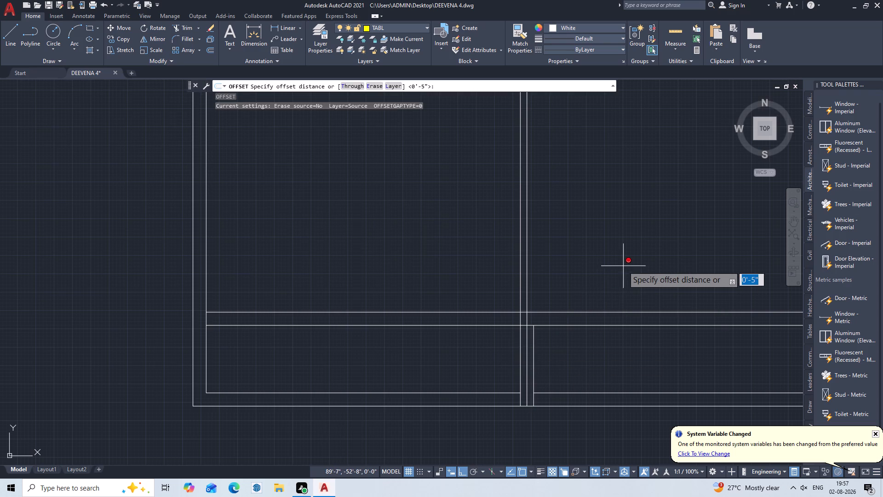
middle_drag(623, 266, 444, 339)
scroll(518, 216, up, 2)
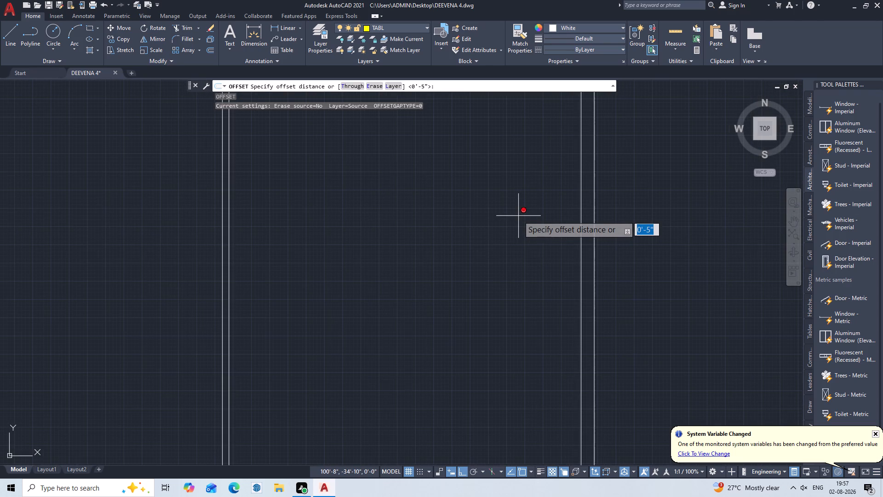
text(13)
key(apostrophe)
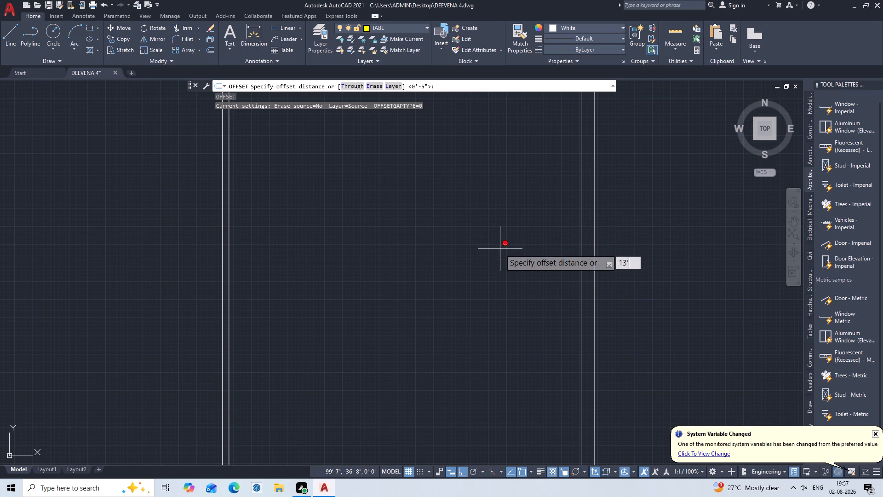
key(Return)
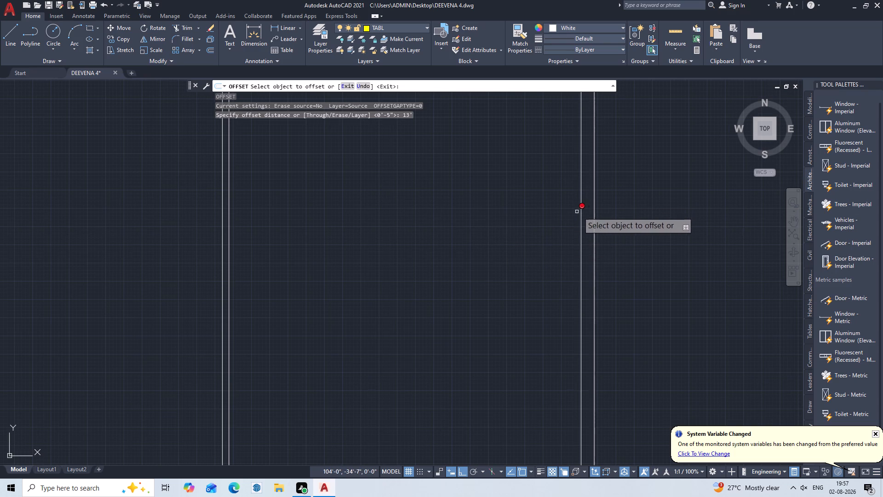
click(581, 219)
click(540, 221)
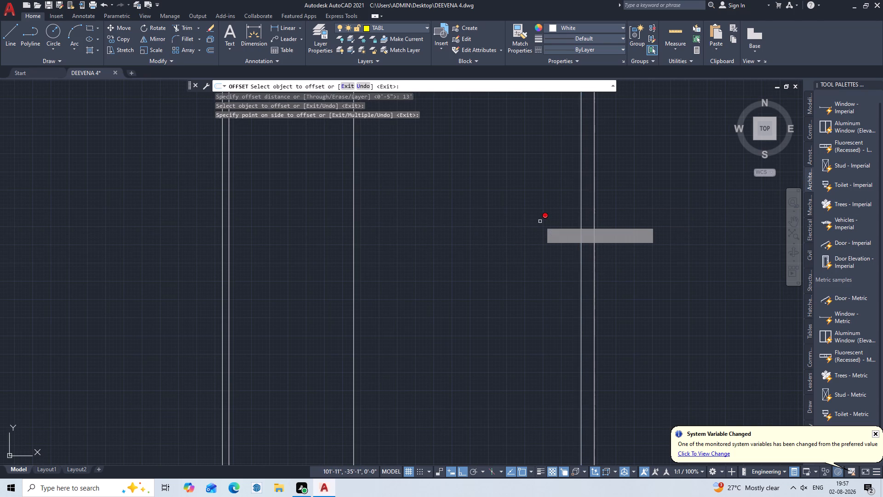
key(Escape)
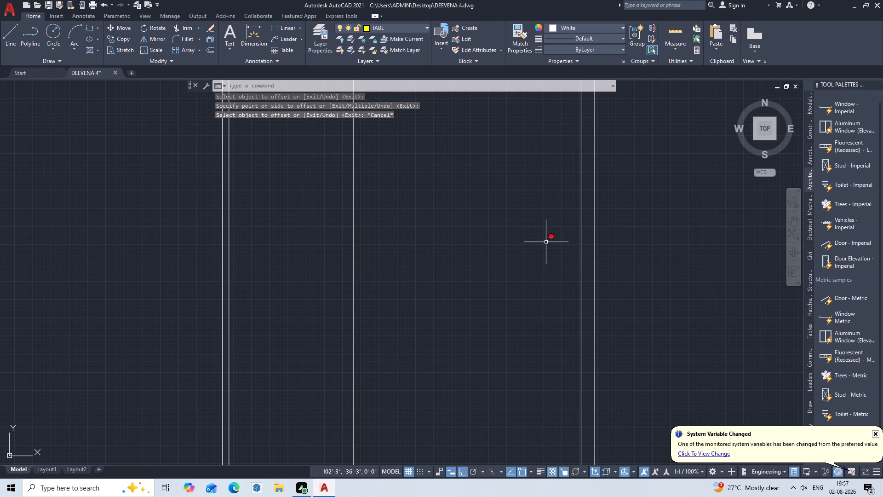
Offset the new vertical partition line 4.5" to the left to give the second partition its thickness.
scroll(550, 259, down, 2)
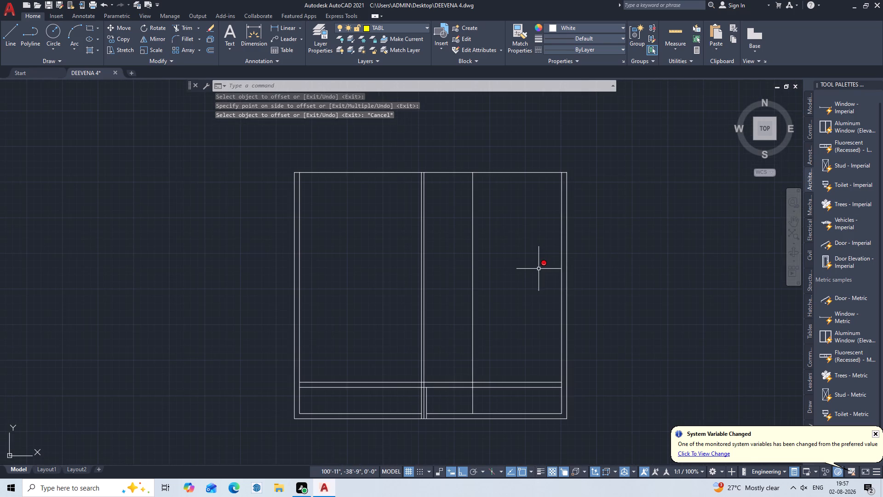
middle_drag(539, 269, 560, 230)
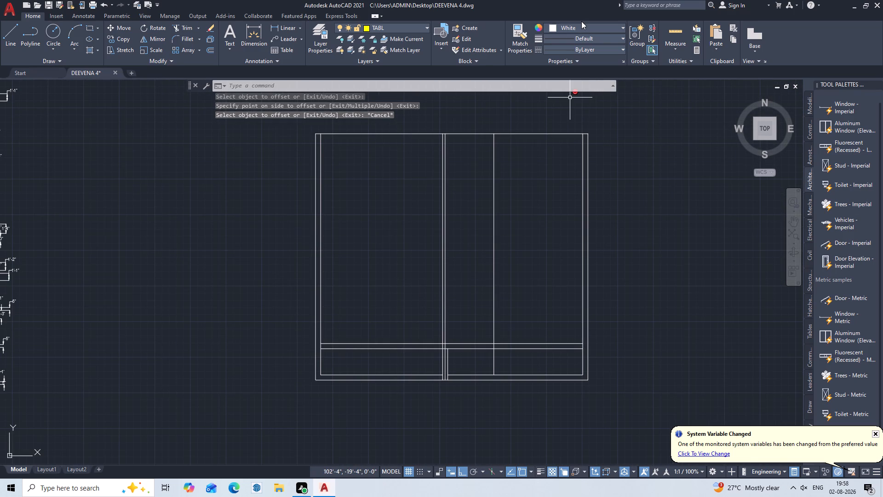
key(o)
key(Return)
key(4)
key(period)
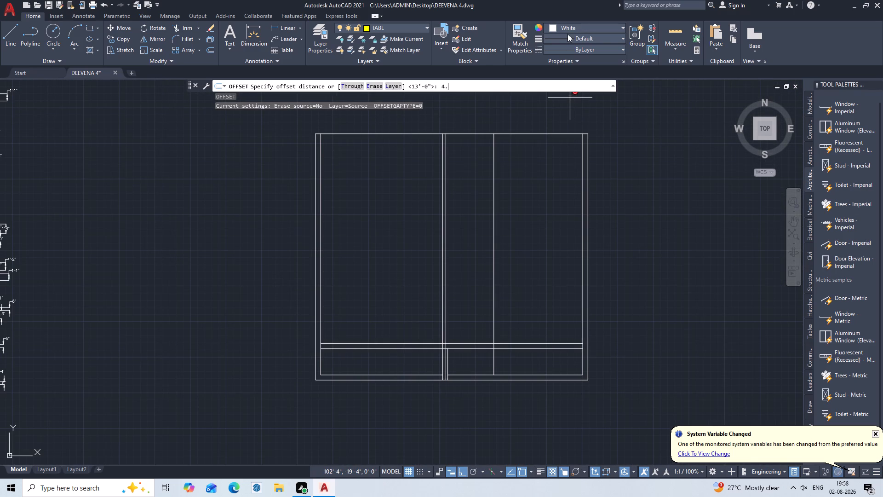
key(5)
key(shift+quotedbl)
key(Return)
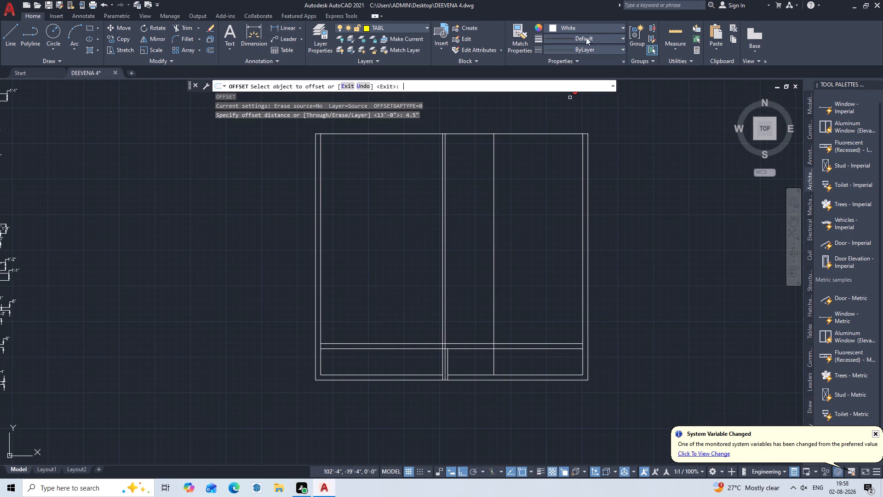
scroll(504, 171, up, 2)
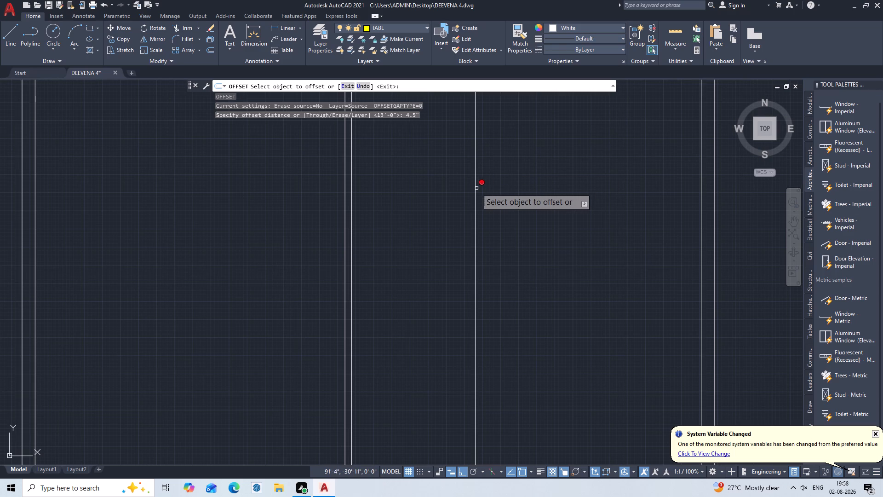
click(474, 191)
click(462, 192)
key(Escape)
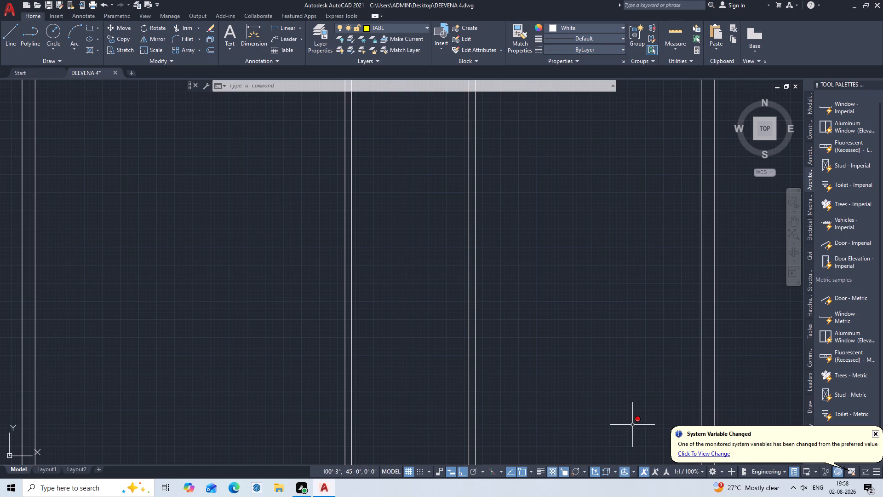
Examine the redrawn partition layout alongside the coloured office plan.
scroll(569, 299, down, 1)
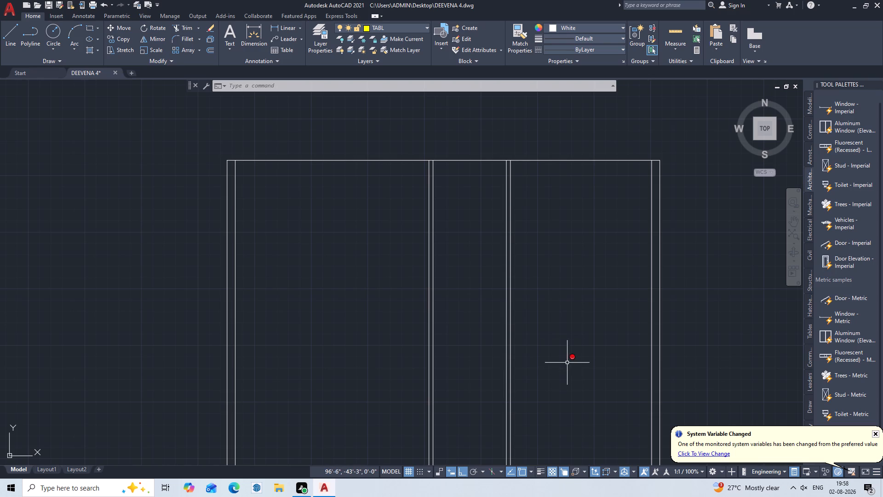
scroll(567, 363, down, 1)
middle_drag(568, 361, 595, 263)
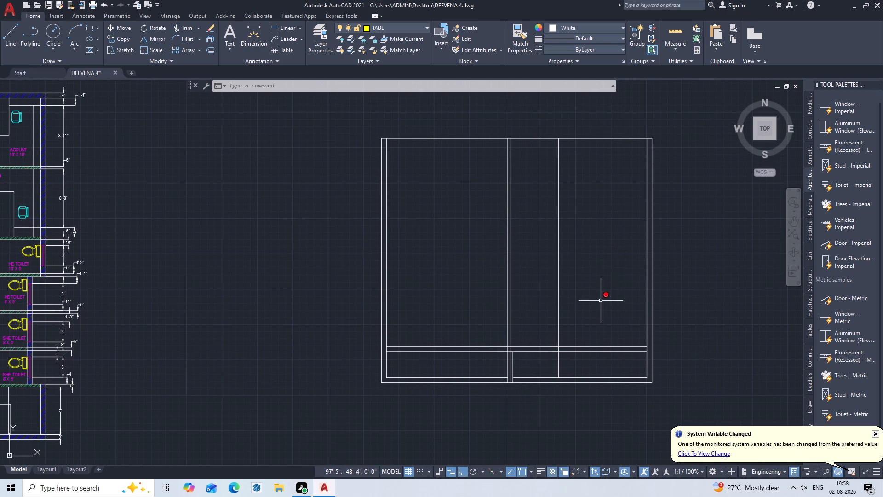
scroll(596, 310, down, 2)
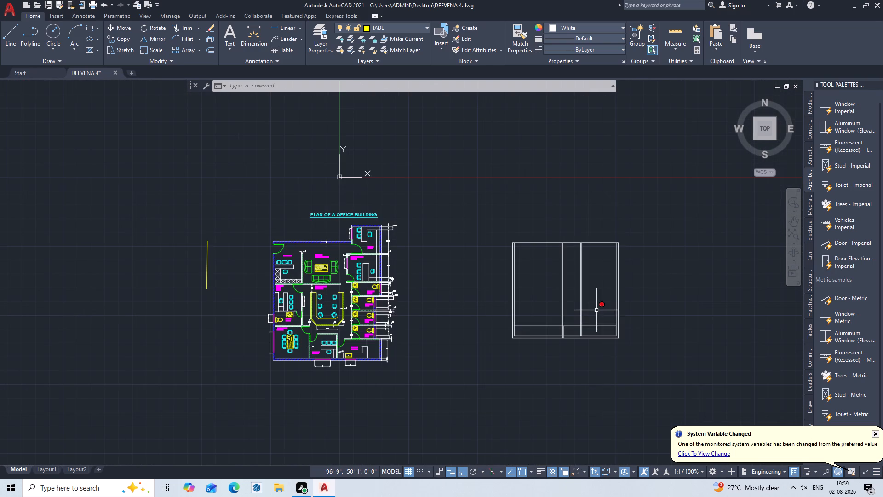
scroll(595, 298, up, 2)
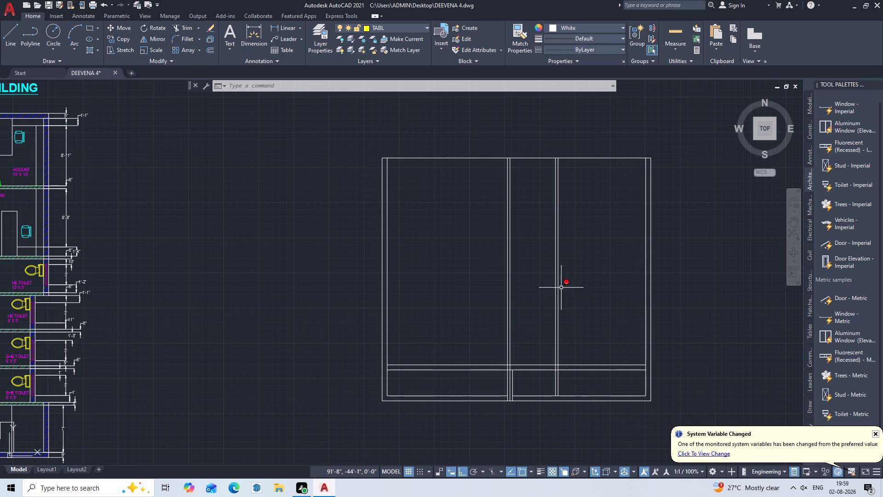
middle_drag(521, 207, 514, 301)
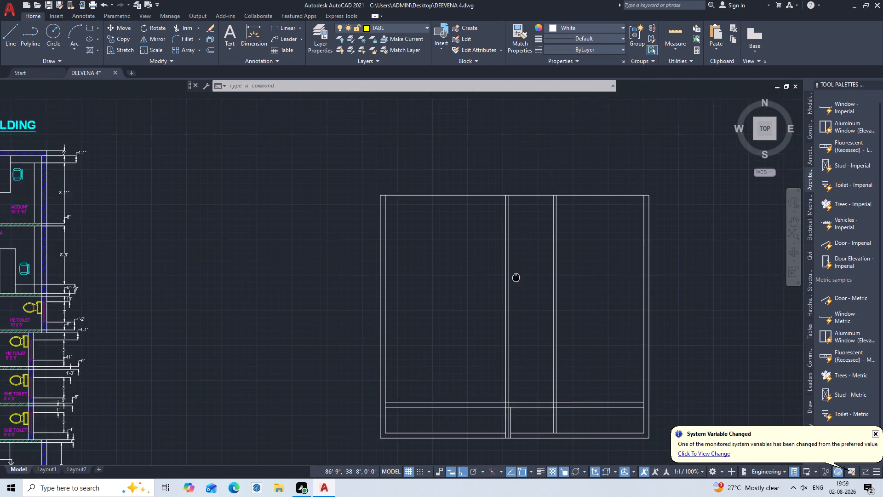
middle_drag(514, 301, 511, 313)
middle_click(510, 320)
middle_click(510, 329)
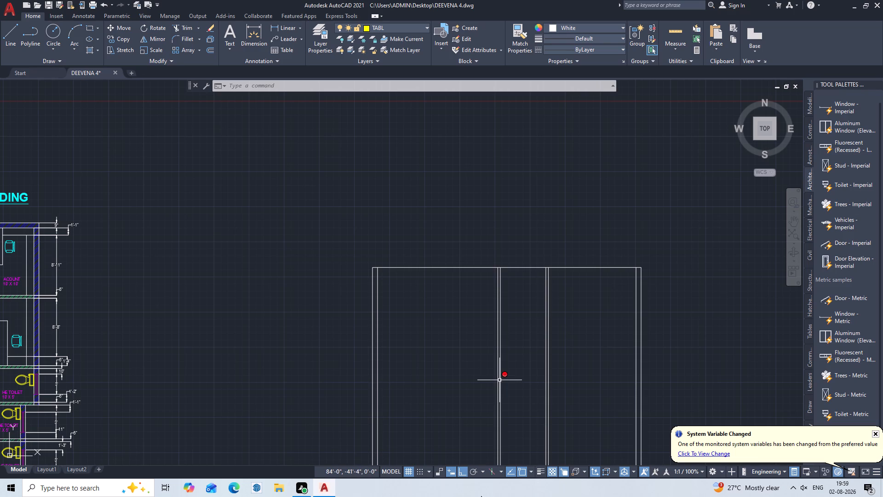
scroll(554, 345, down, 1)
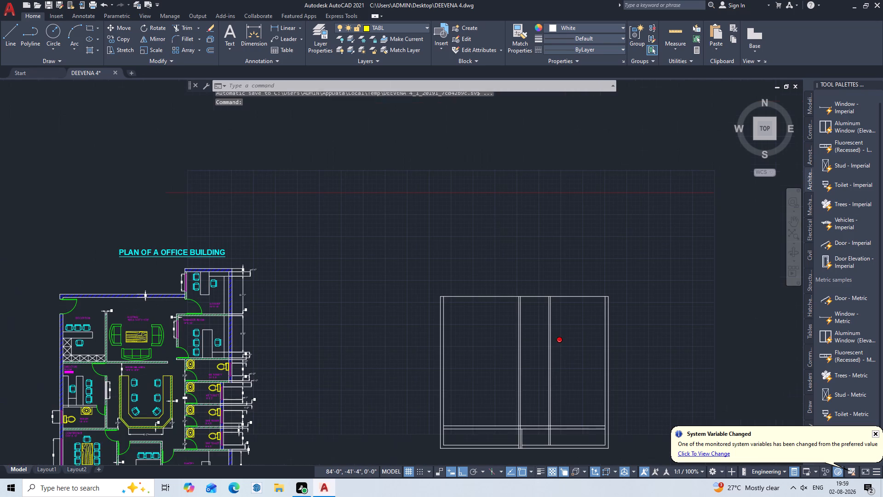
Offset the right wall's inner line 9'6" to the left for a third vertical partition.
middle_drag(558, 361, 530, 283)
scroll(543, 358, up, 2)
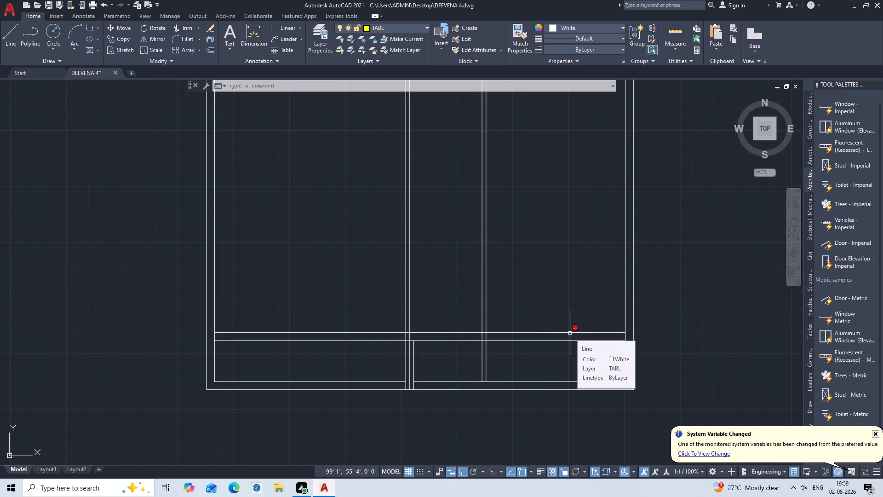
key(o)
key(Return)
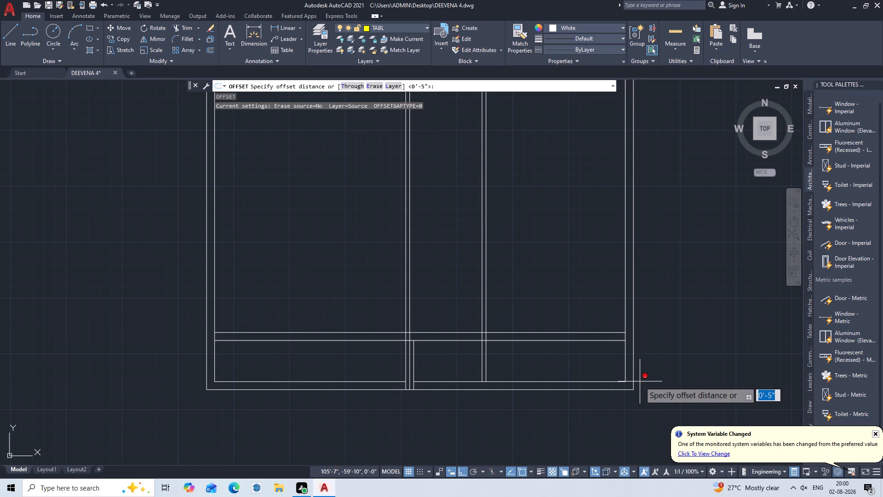
key(9)
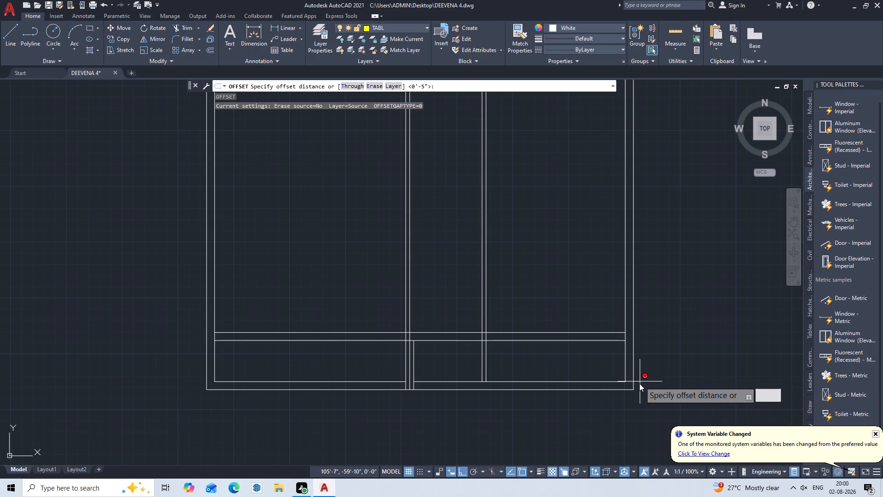
text('6")
key(Return)
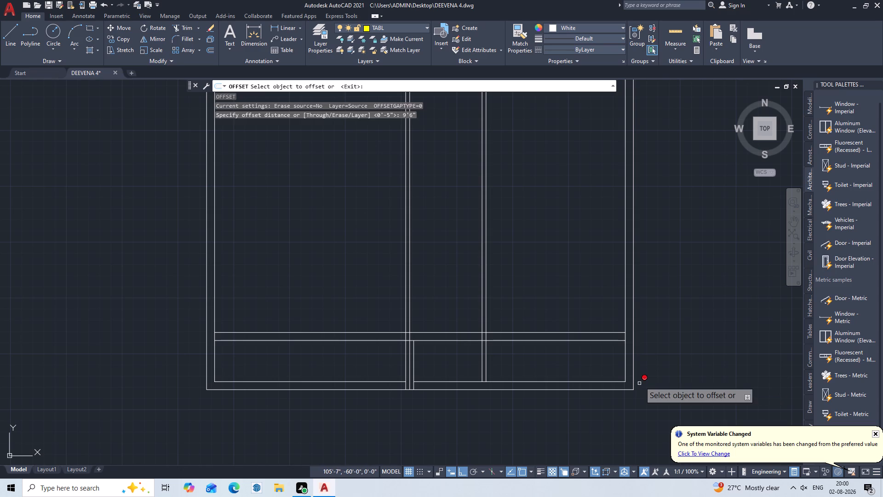
click(625, 283)
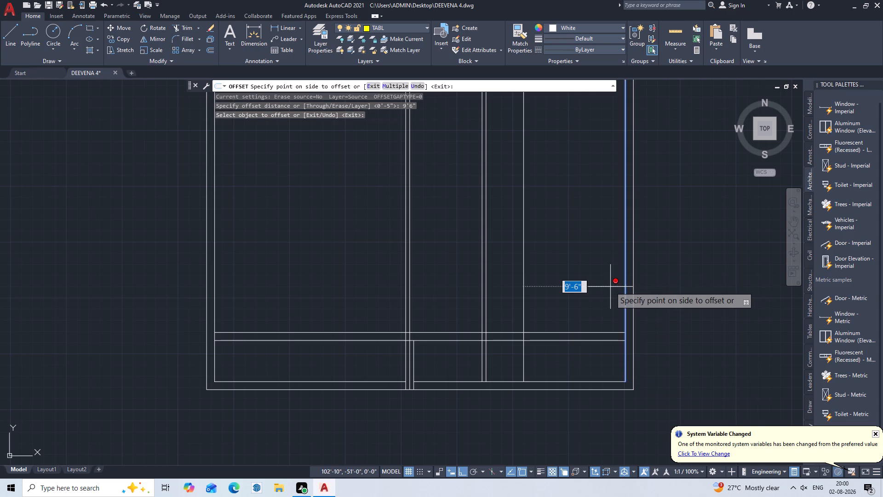
click(610, 287)
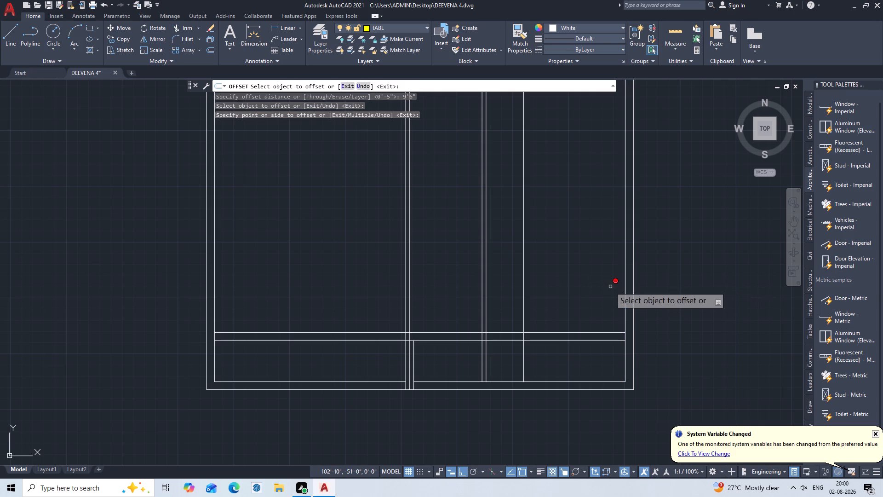
key(Escape)
Offset the new vertical partition line 4.5" to the left to give the third partition its thickness.
key(o)
key(Return)
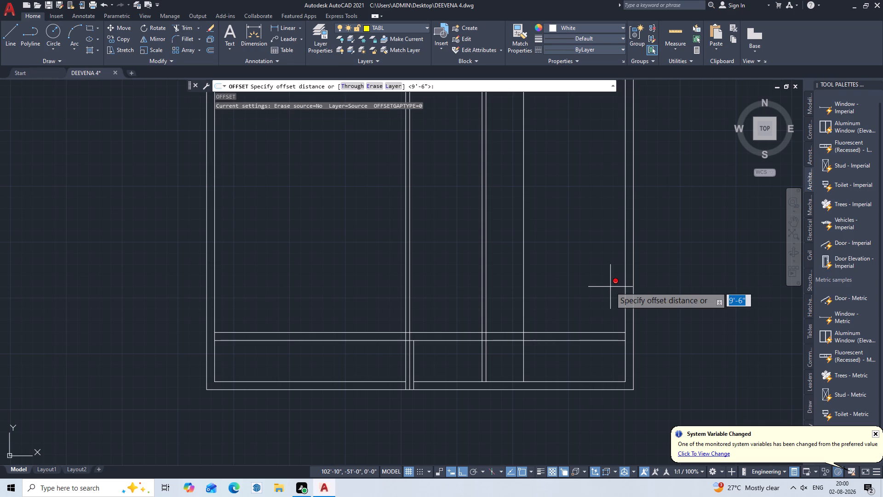
text(4.5)
key(shift+quotedbl)
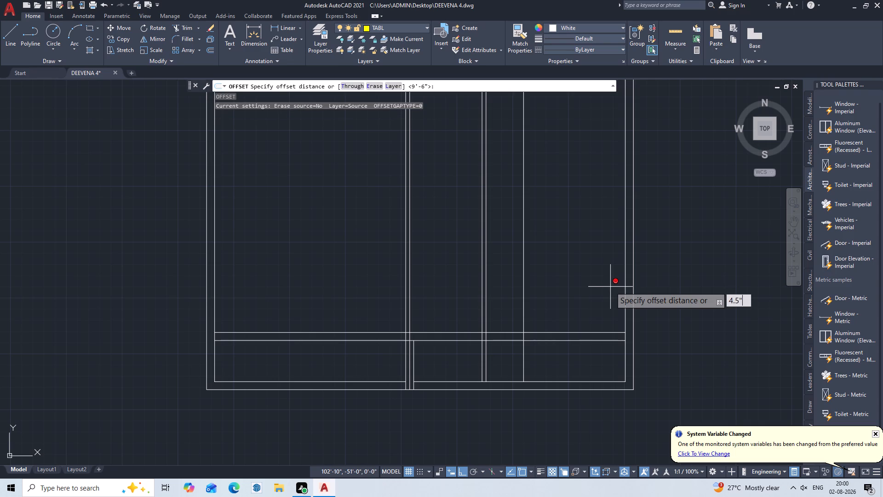
key(Return)
click(522, 306)
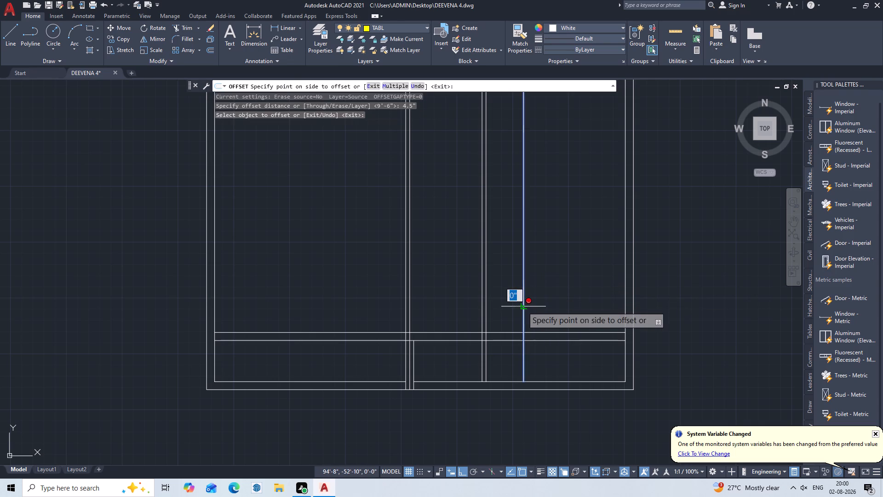
click(504, 307)
key(Escape)
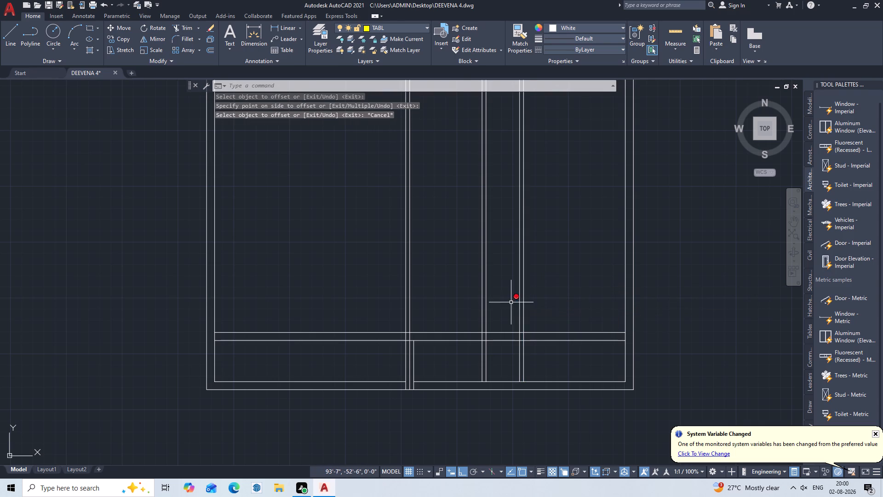
Trim the second and third vertical partitions where they run below the lower horizontal partition.
scroll(511, 301, up, 1)
middle_drag(512, 300, 546, 335)
scroll(539, 328, up, 1)
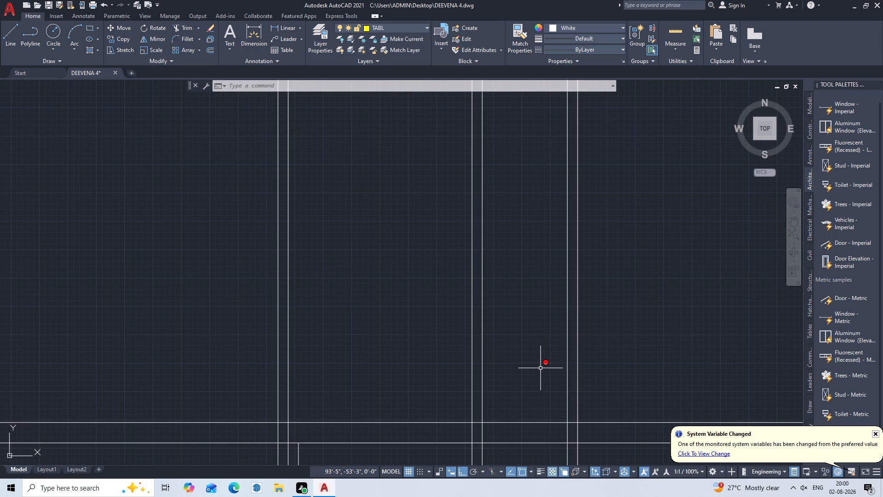
scroll(543, 369, down, 2)
middle_drag(543, 369, 547, 364)
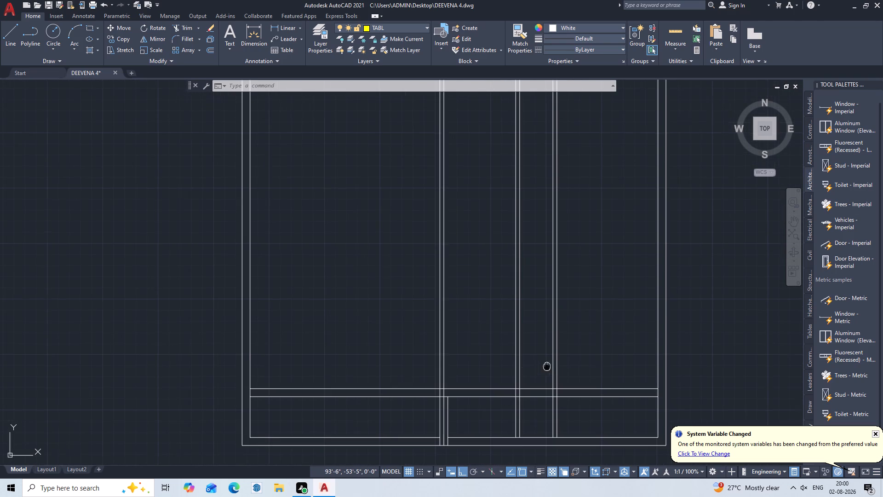
middle_drag(547, 364, 565, 305)
text(TR)
key(Return)
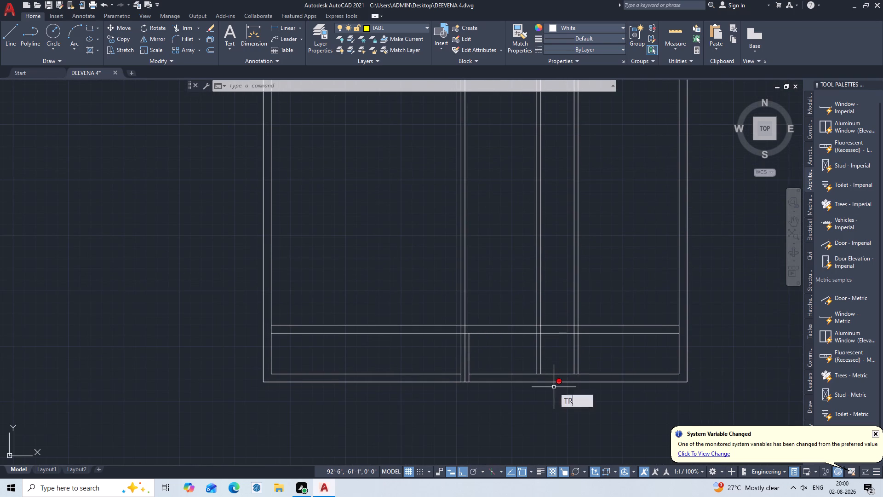
key(Return)
click(592, 349)
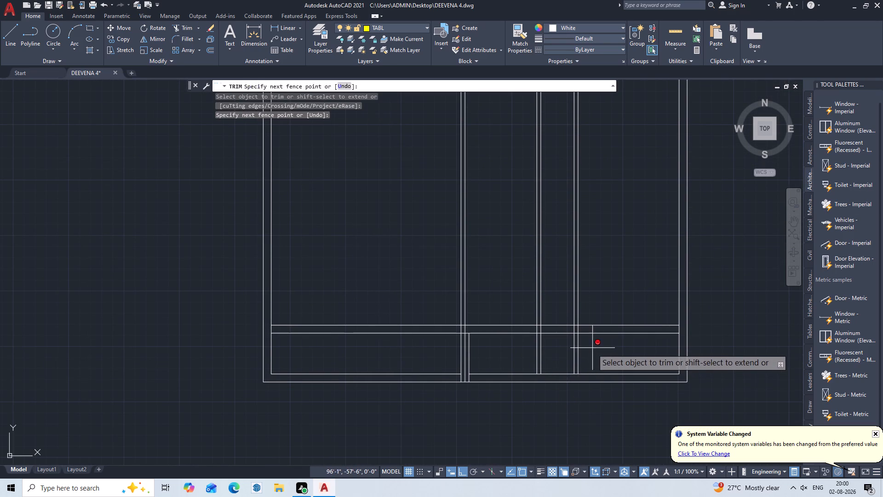
click(502, 357)
key(Escape)
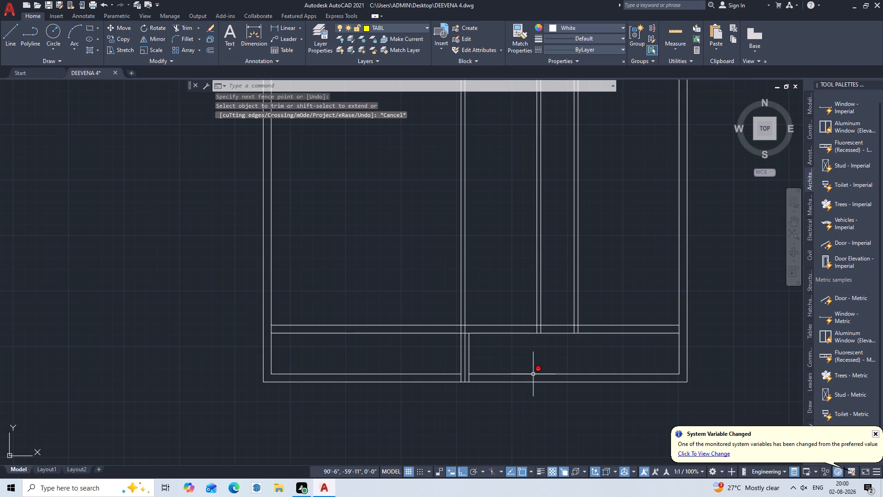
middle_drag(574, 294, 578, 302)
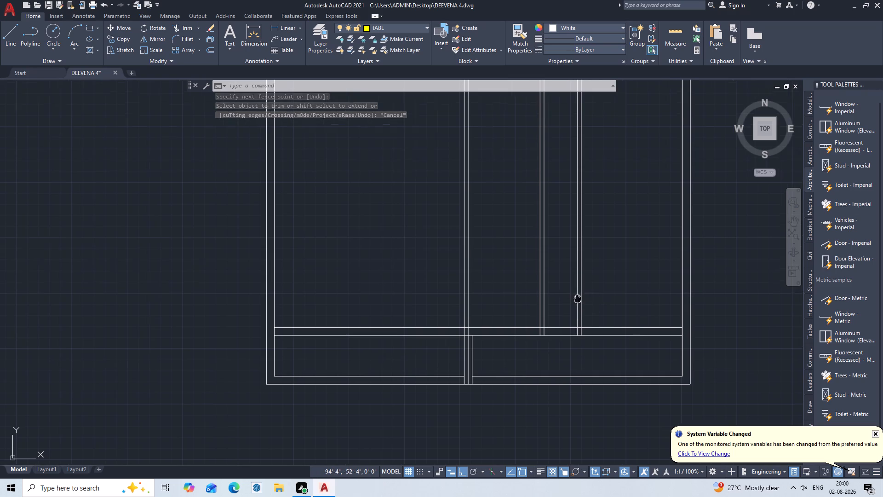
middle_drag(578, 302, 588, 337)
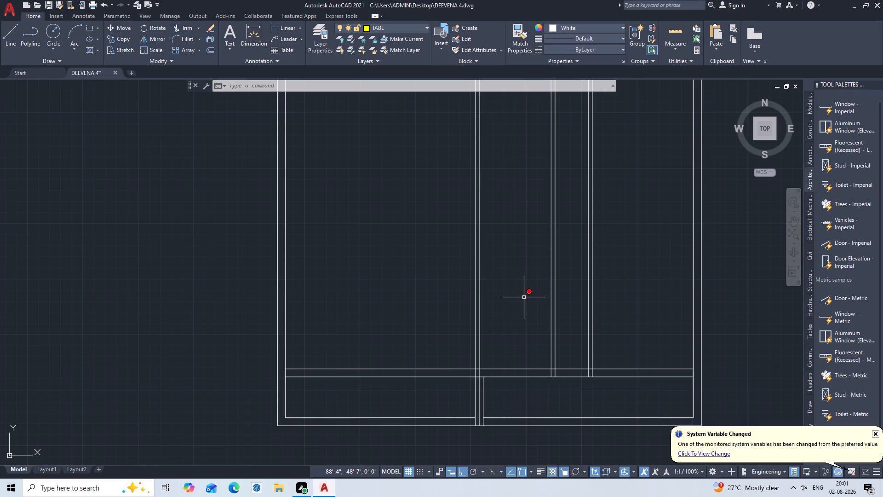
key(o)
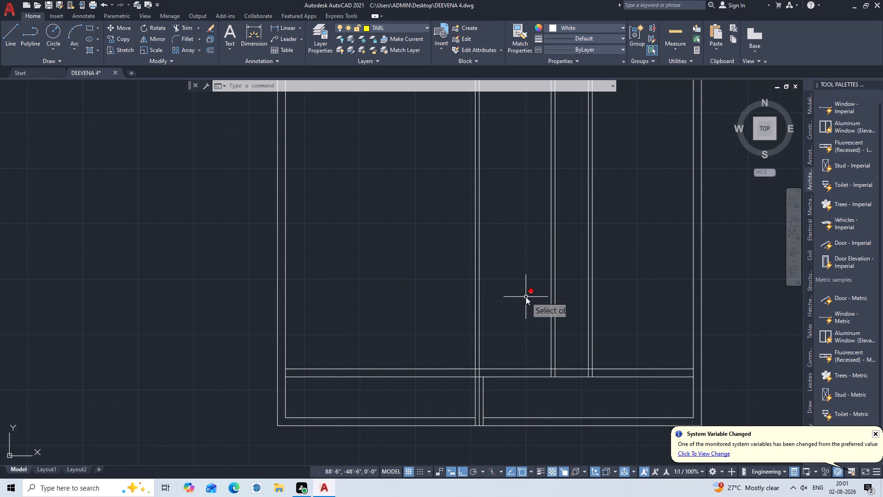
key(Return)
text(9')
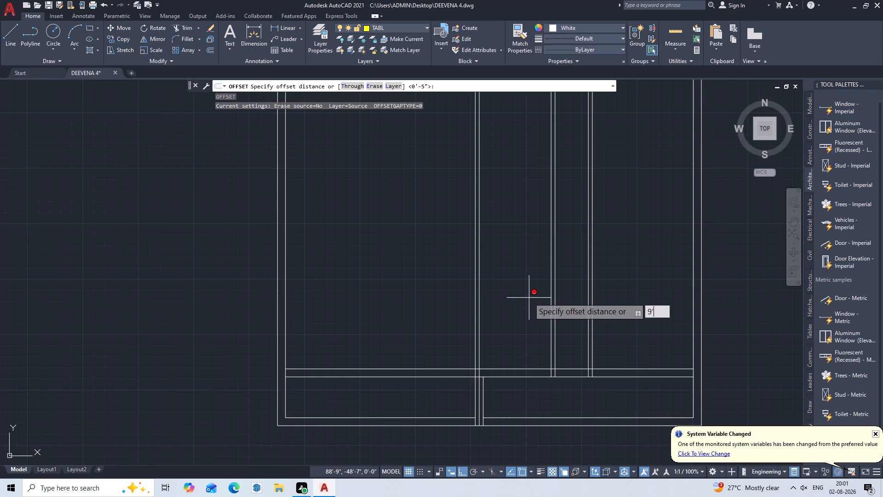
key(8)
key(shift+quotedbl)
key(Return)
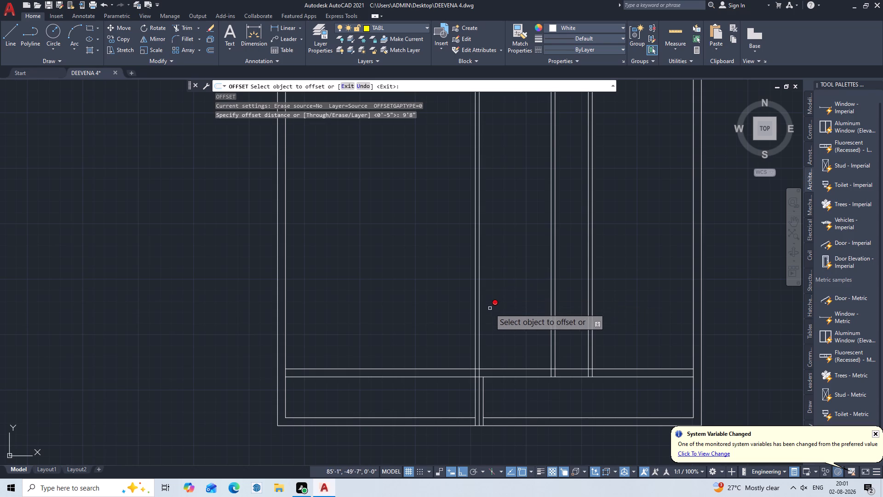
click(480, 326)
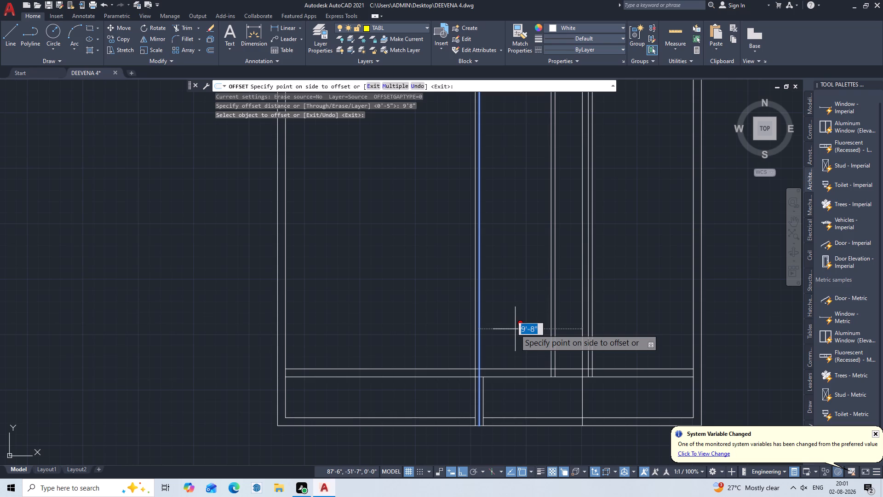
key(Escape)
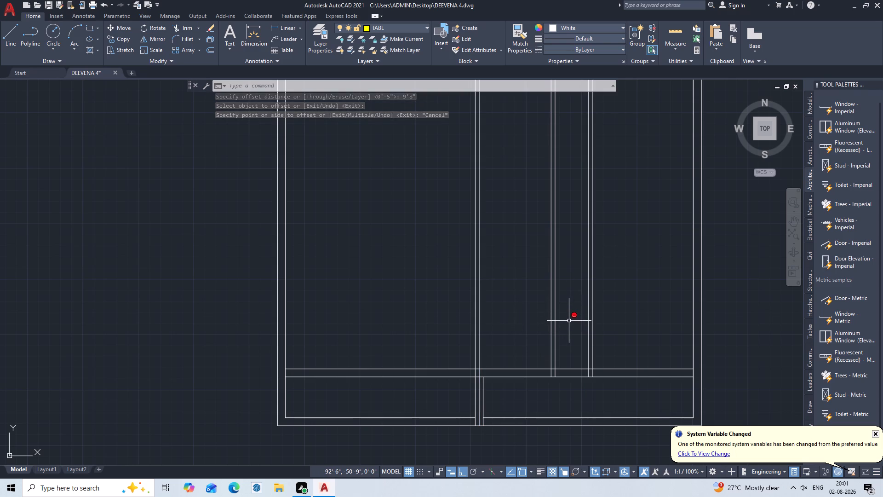
Offset the plan's top outline 4.5" downward to form the top wall's inner line.
key(o)
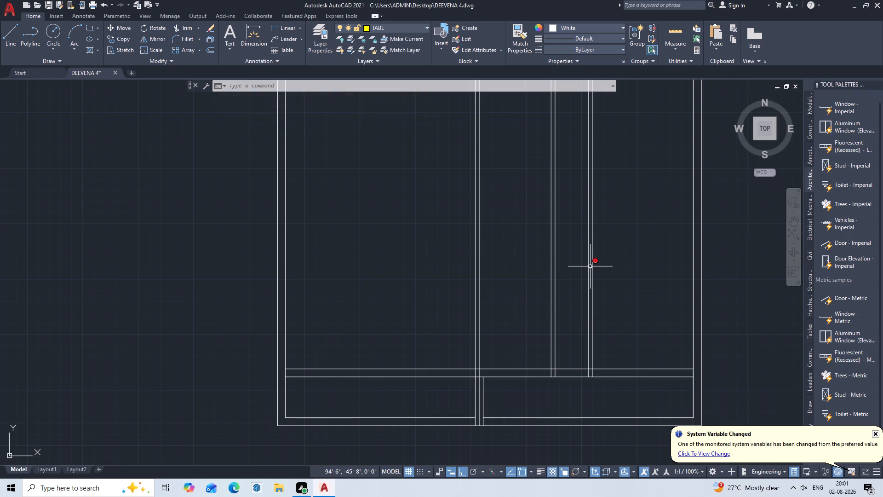
key(Return)
middle_drag(625, 177, 532, 340)
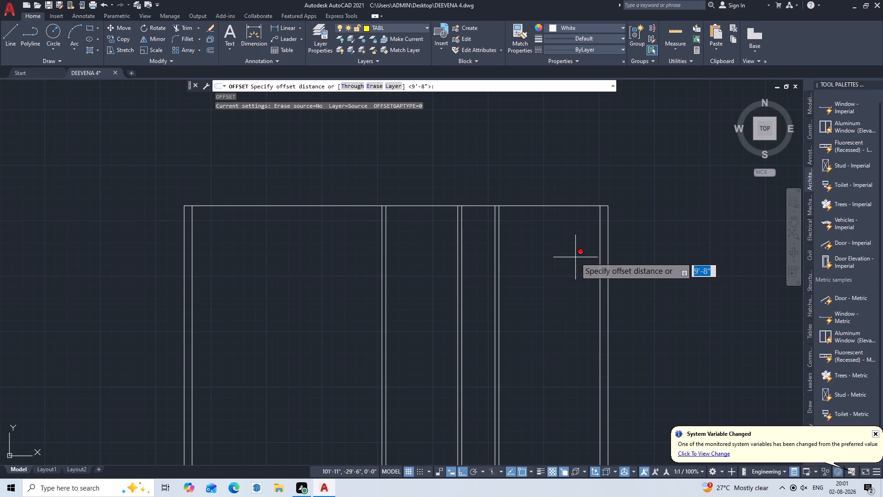
text(4.5)
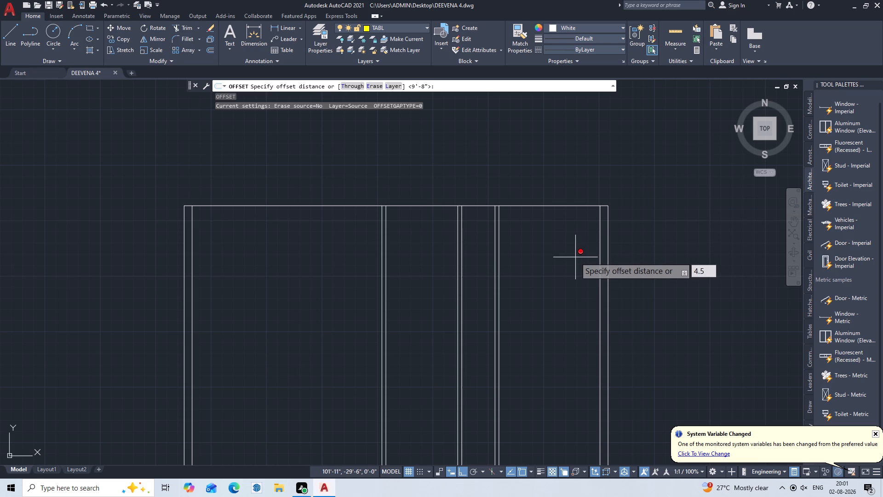
key(shift+quotedbl)
key(Return)
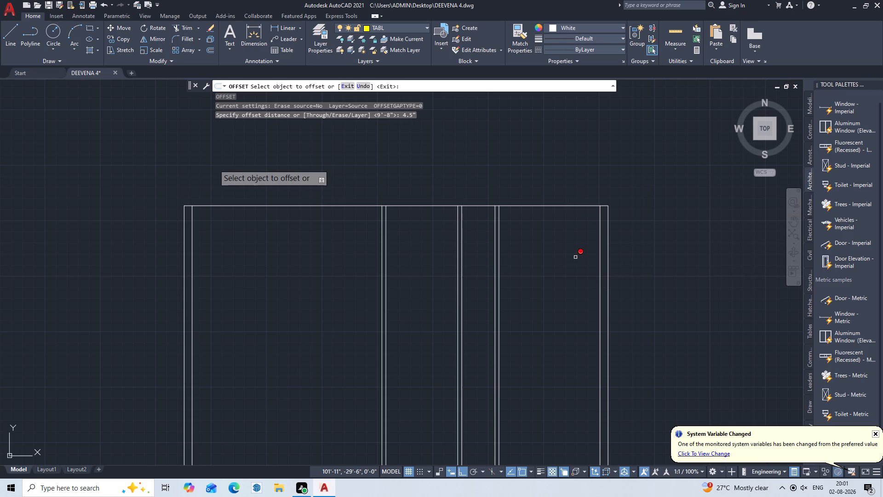
click(550, 205)
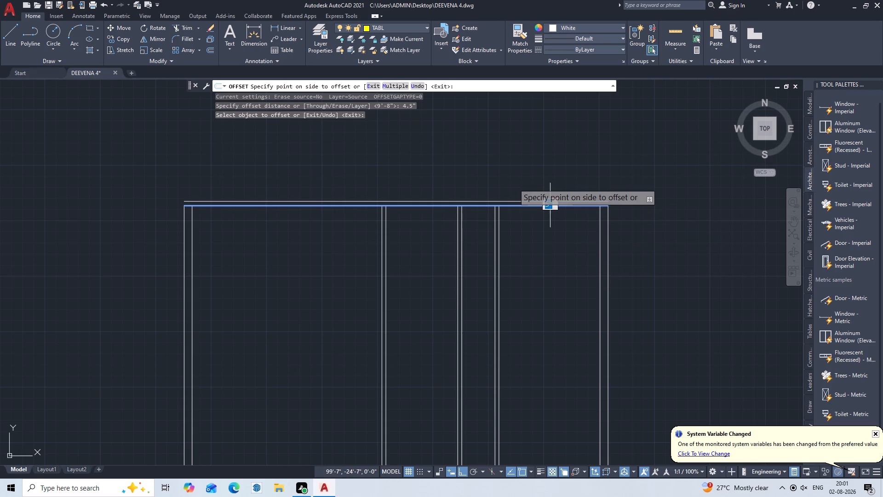
click(393, 421)
right_click(393, 421)
click(464, 476)
right_click(464, 476)
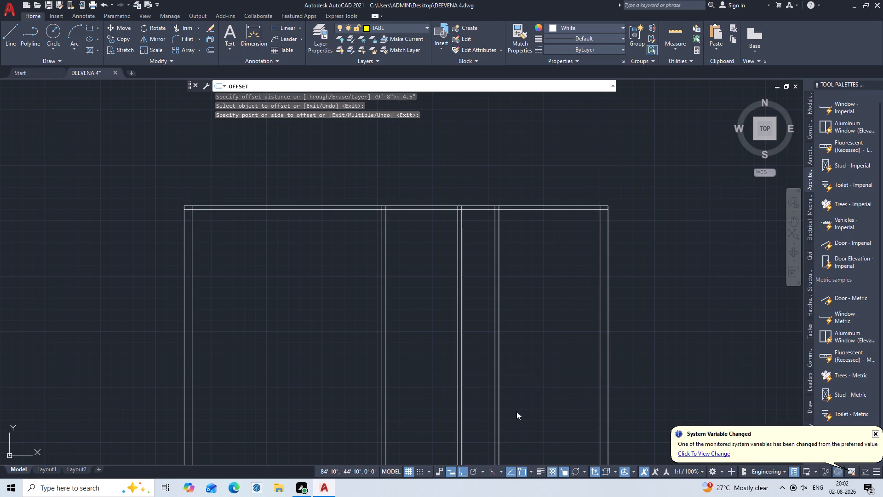
click(557, 289)
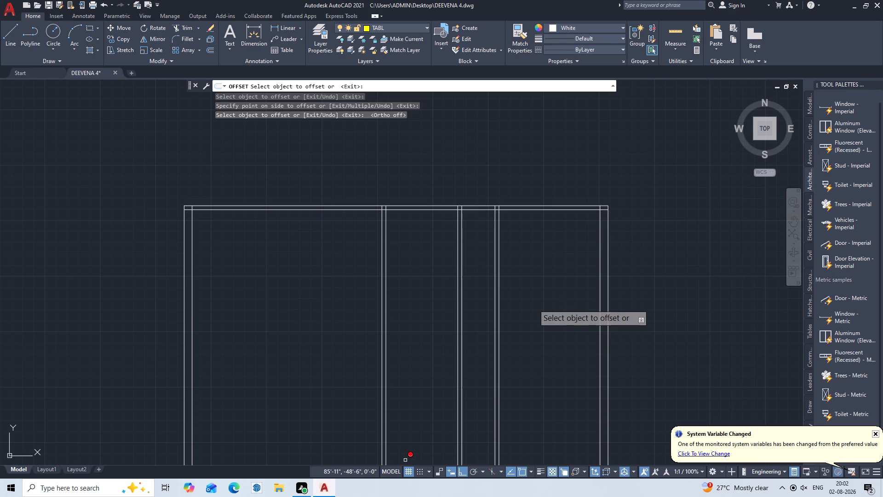
key(o)
key(Escape)
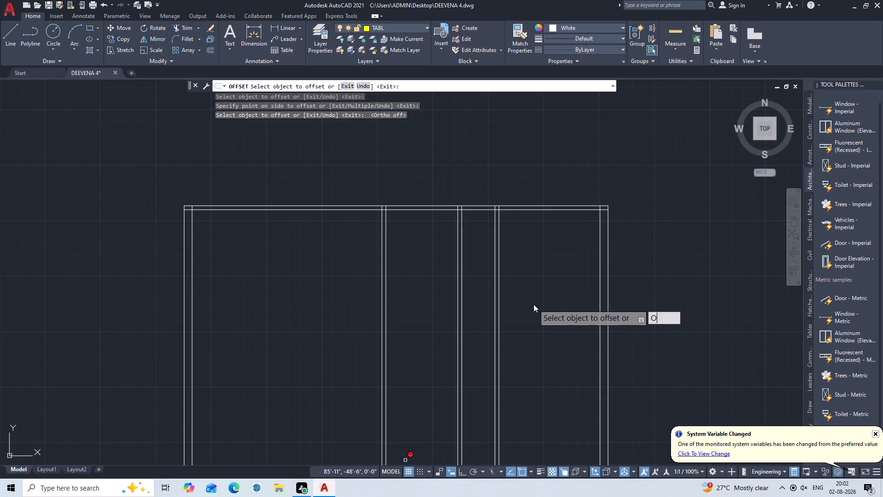
Offset the top wall's inner line 14'9" downward for an upper horizontal partition.
key(o)
key(Return)
text(14)
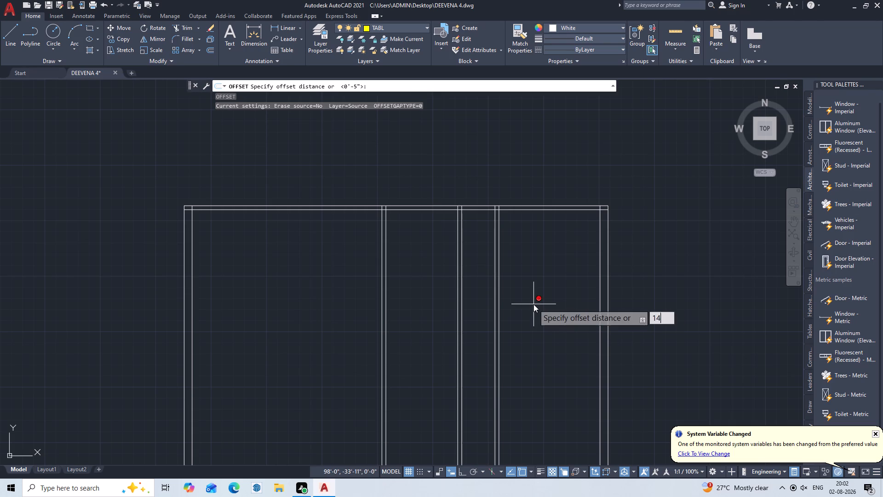
key(apostrophe)
text(9")
key(Return)
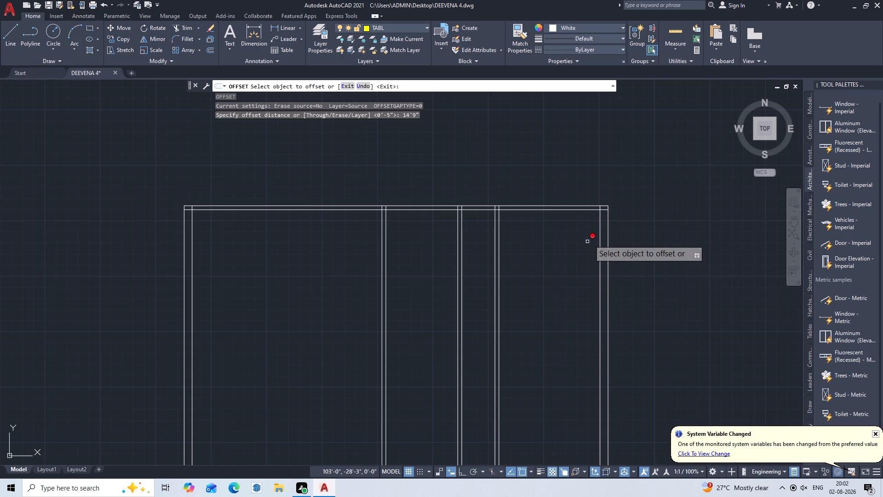
click(585, 210)
click(580, 260)
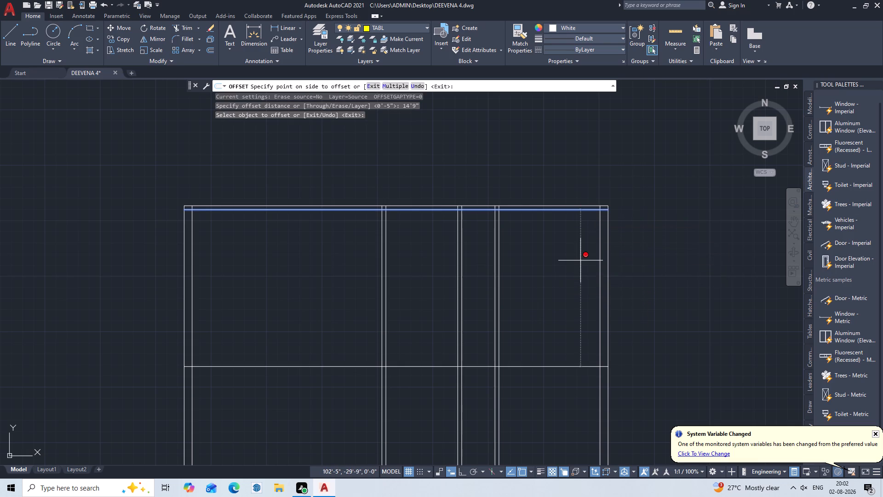
key(Escape)
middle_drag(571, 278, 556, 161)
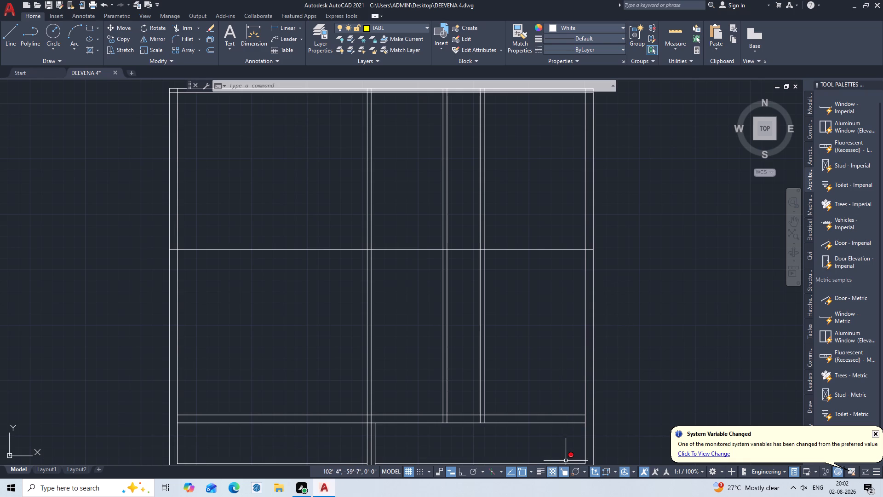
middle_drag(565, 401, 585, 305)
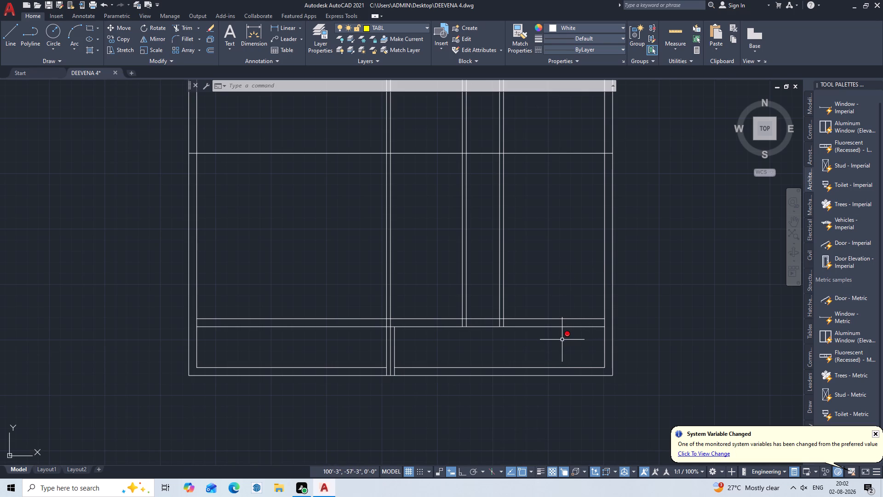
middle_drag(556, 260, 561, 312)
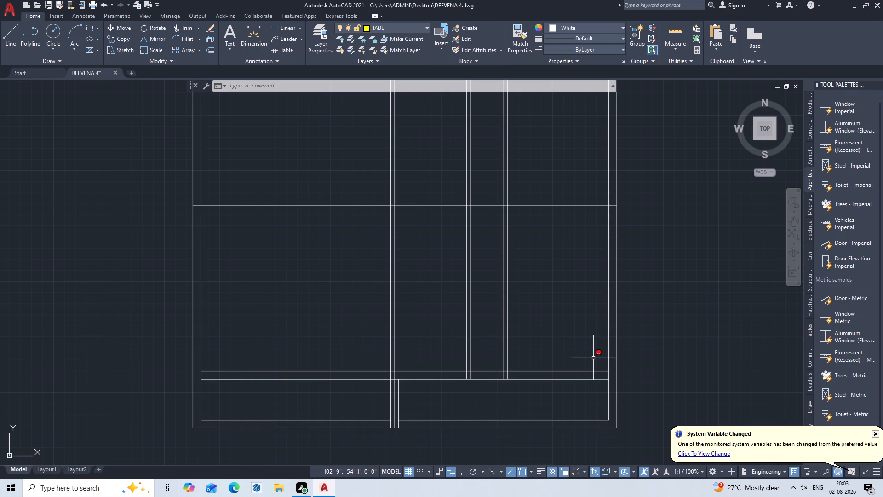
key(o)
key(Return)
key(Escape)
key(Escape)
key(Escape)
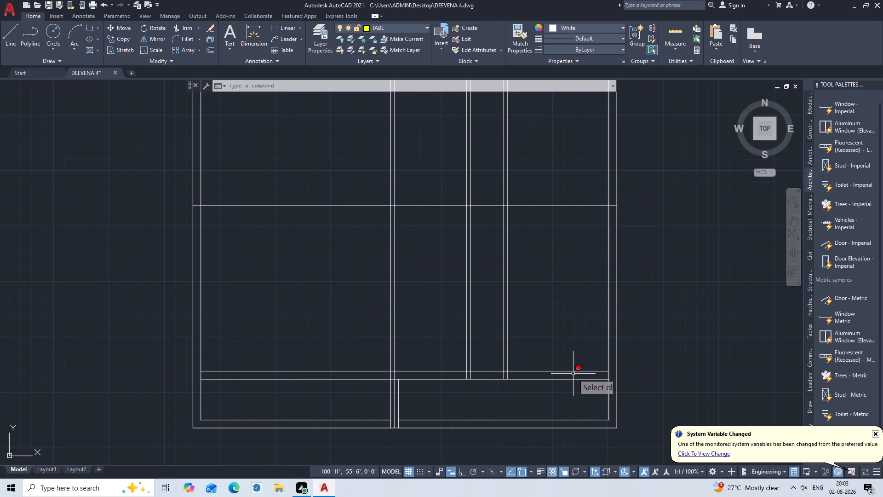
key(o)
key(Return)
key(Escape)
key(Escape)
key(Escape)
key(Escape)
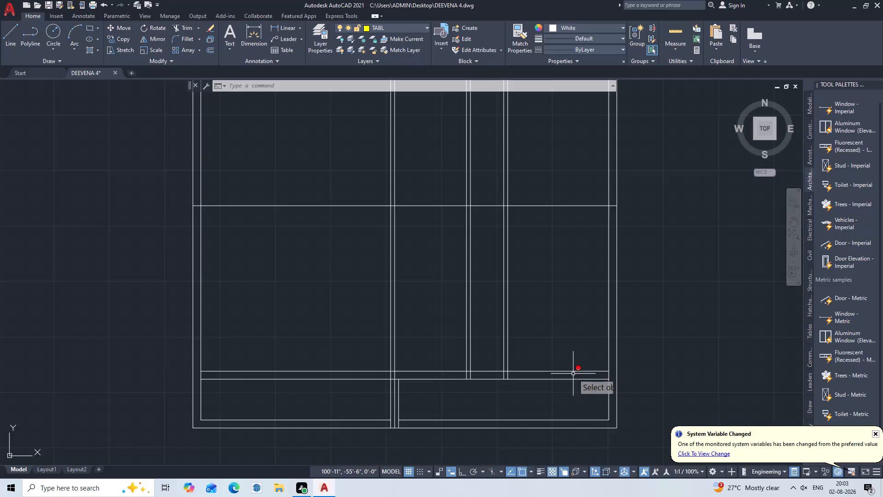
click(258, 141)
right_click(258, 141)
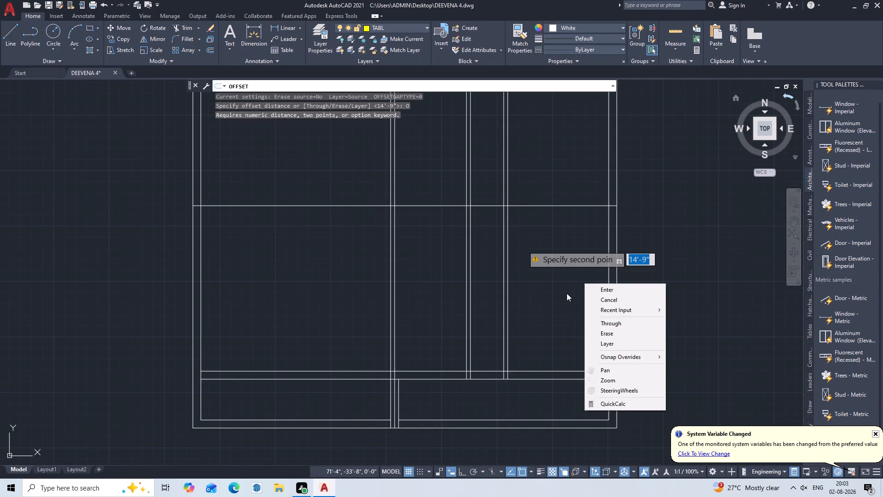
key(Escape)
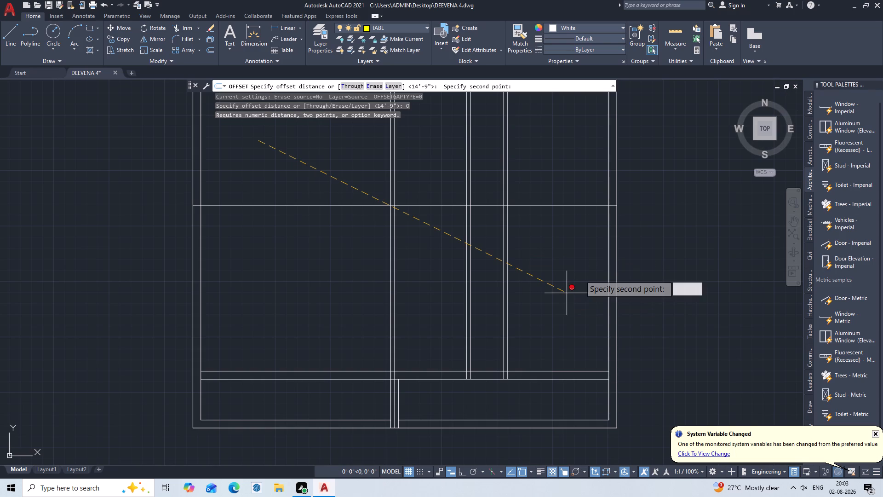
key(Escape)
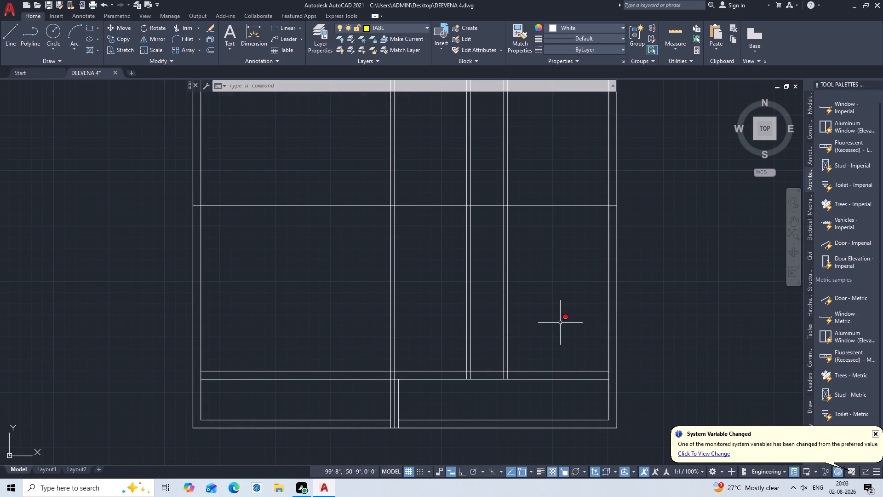
Offset the upper line of the lower horizontal partition 10'8" upward for another horizontal partition.
key(o)
key(Return)
text(10)
key(apostrophe)
key(8)
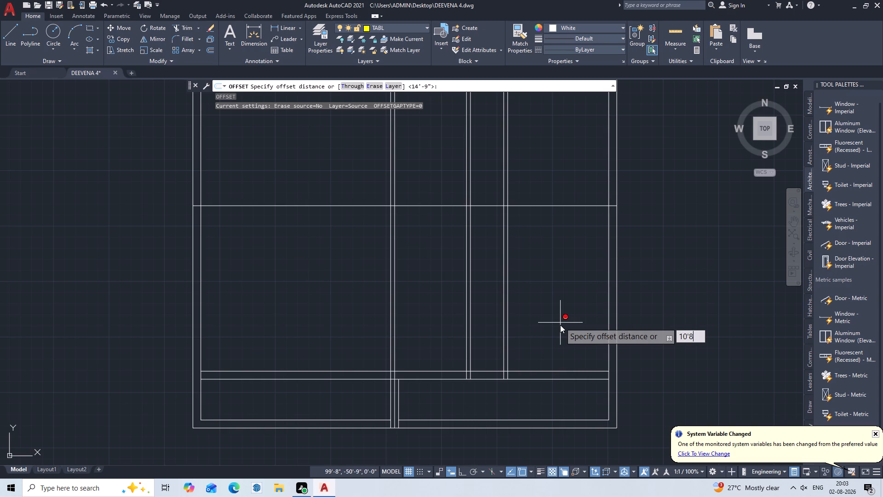
key(shift+quotedbl)
key(Return)
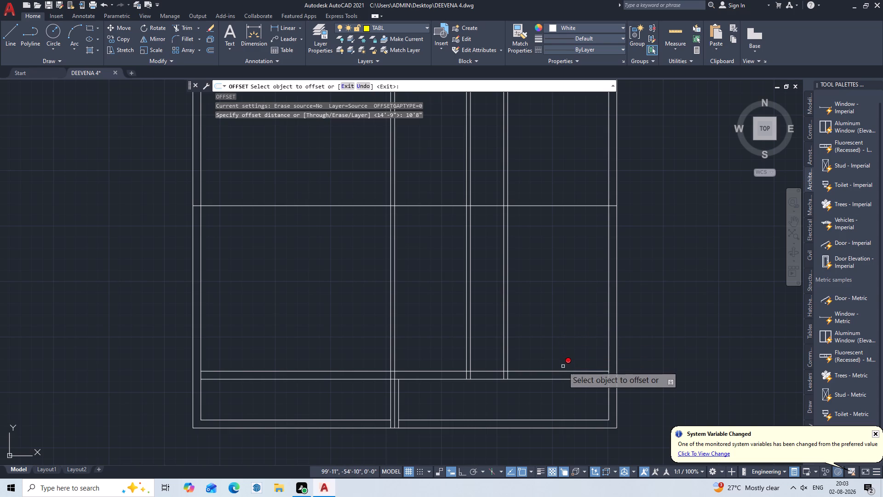
click(573, 370)
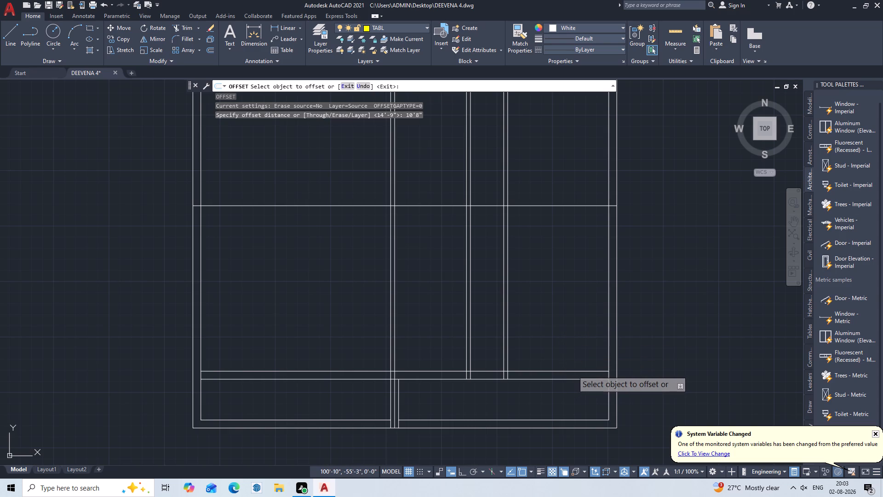
click(580, 339)
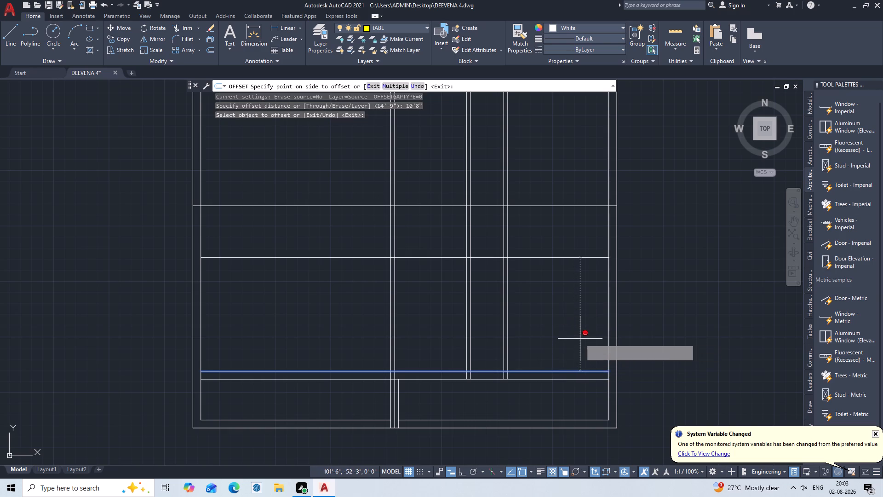
key(Escape)
key(Escape)
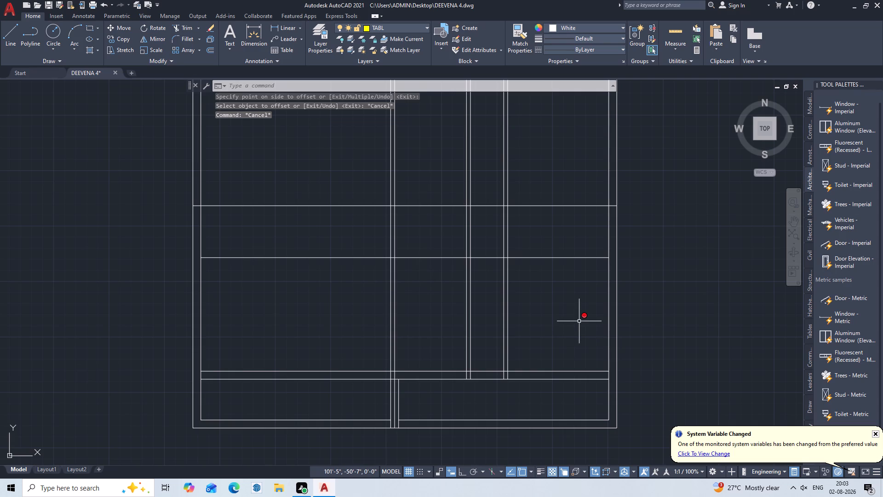
Offset the two new horizontal lines 4.5" towards each other to give both partitions their thickness.
middle_drag(579, 316, 539, 294)
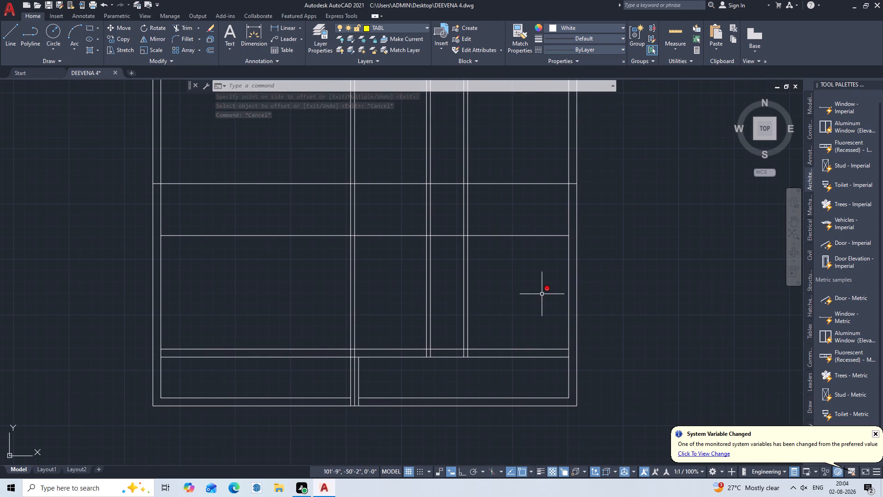
key(o)
key(Return)
key(4)
key(period)
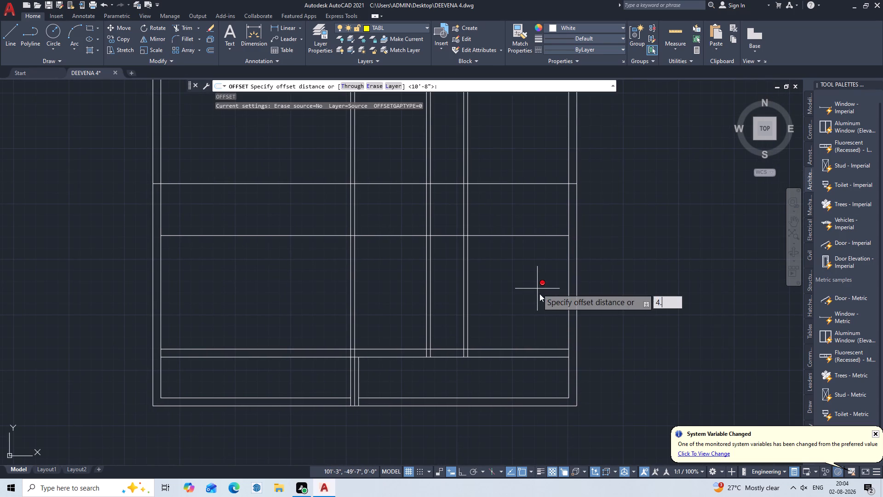
key(5)
key(shift+quotedbl)
key(Return)
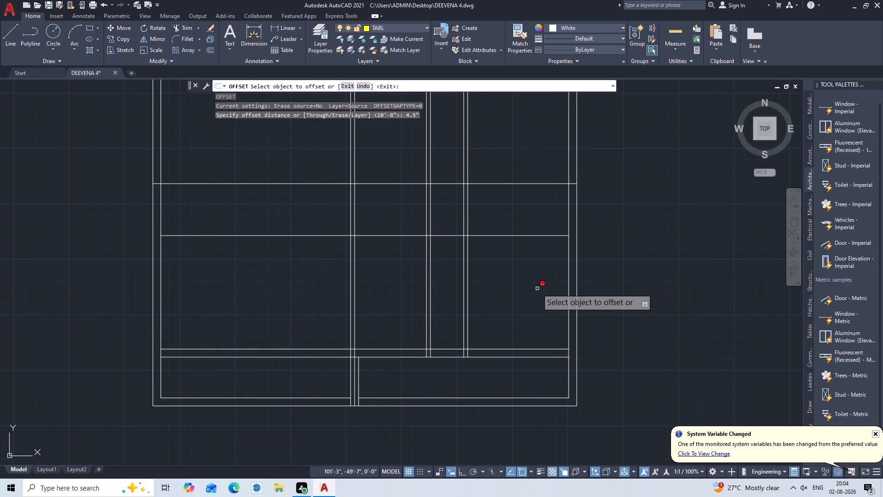
double_click(556, 236)
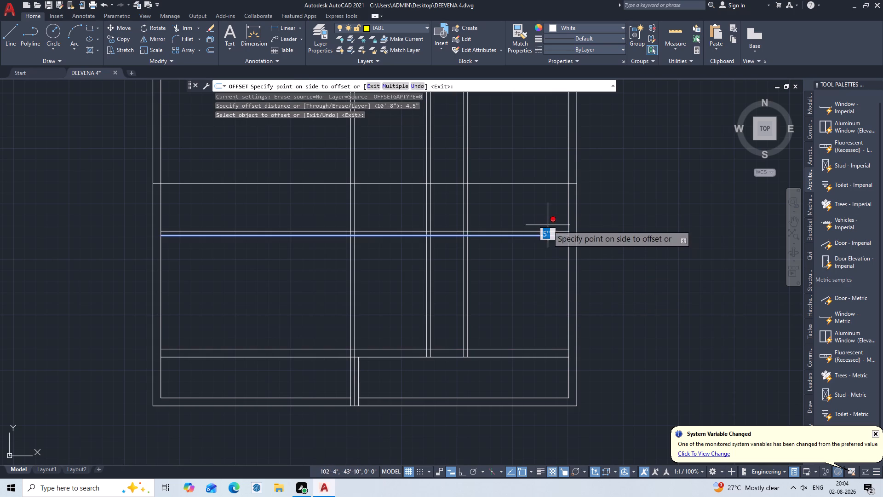
click(548, 221)
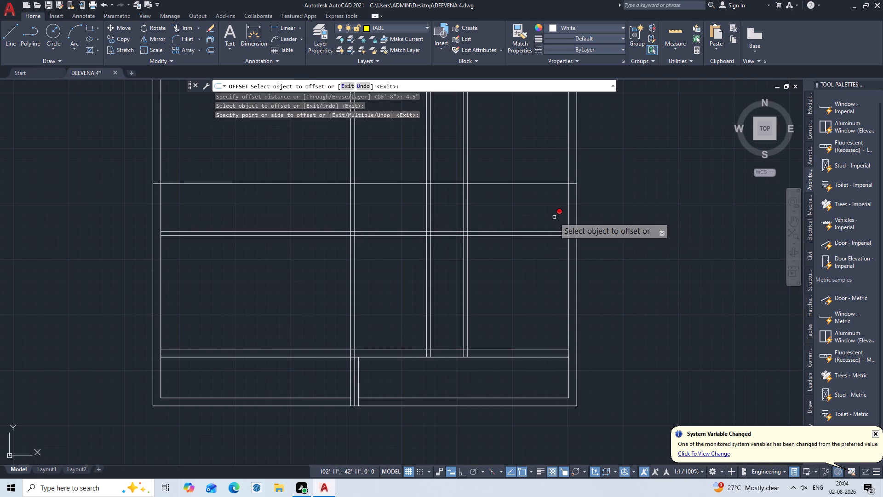
click(538, 185)
click(533, 200)
key(Escape)
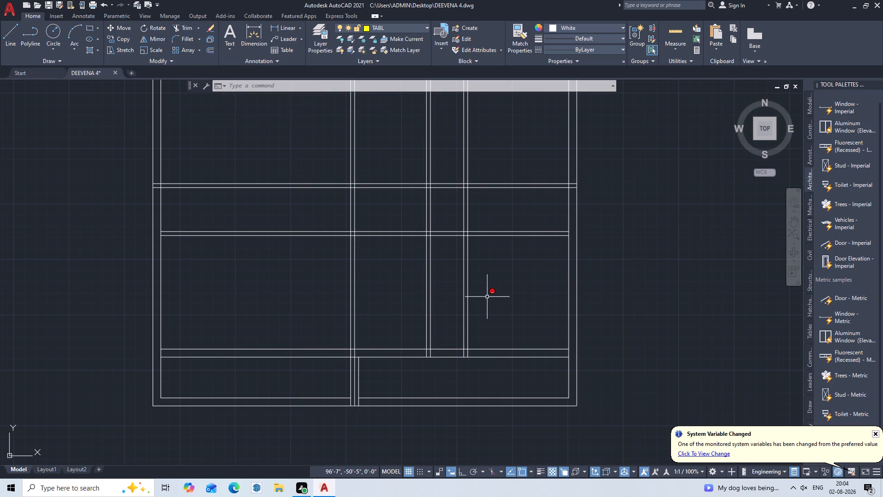
Trim the third vertical partition between the two new horizontal partitions, and the lower new partition between the second and third vertical partitions.
key(t)
key(r)
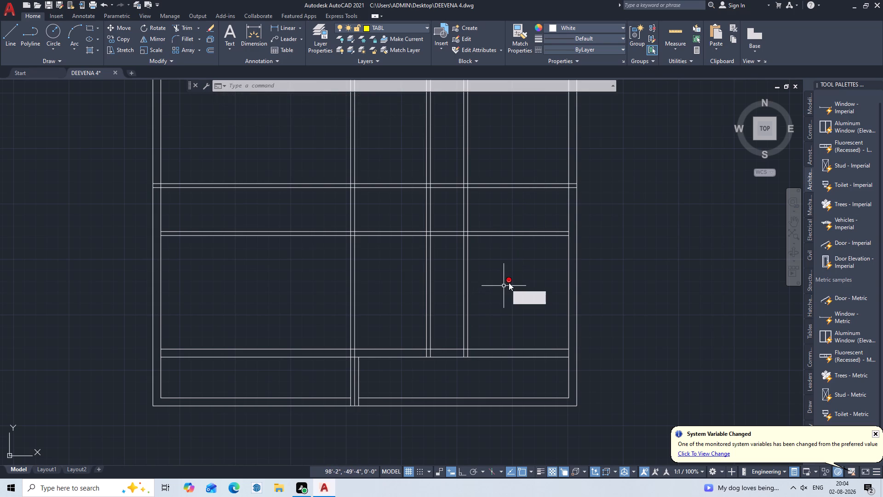
key(Return)
key(Return)
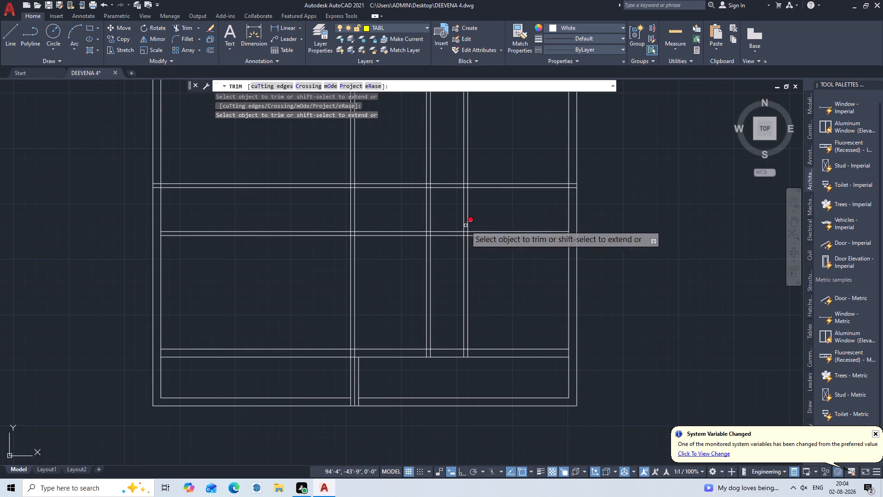
click(479, 206)
click(453, 217)
click(451, 219)
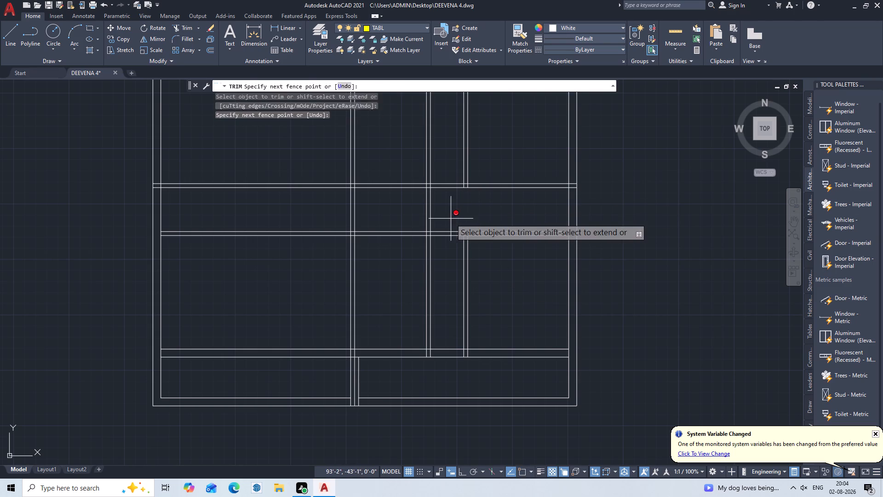
click(456, 252)
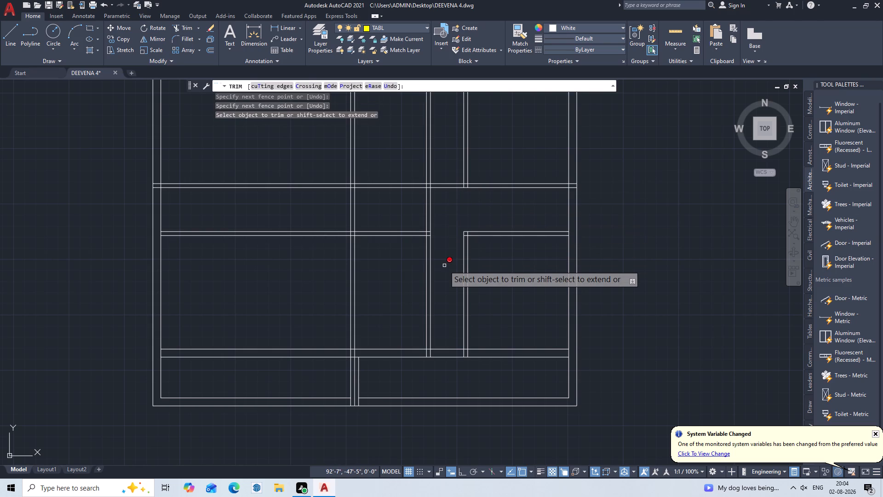
scroll(459, 234, up, 3)
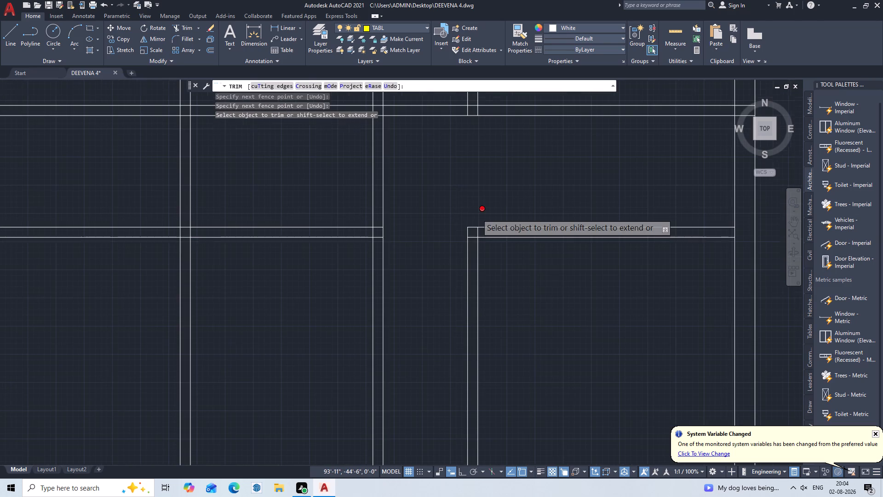
scroll(478, 211, up, 3)
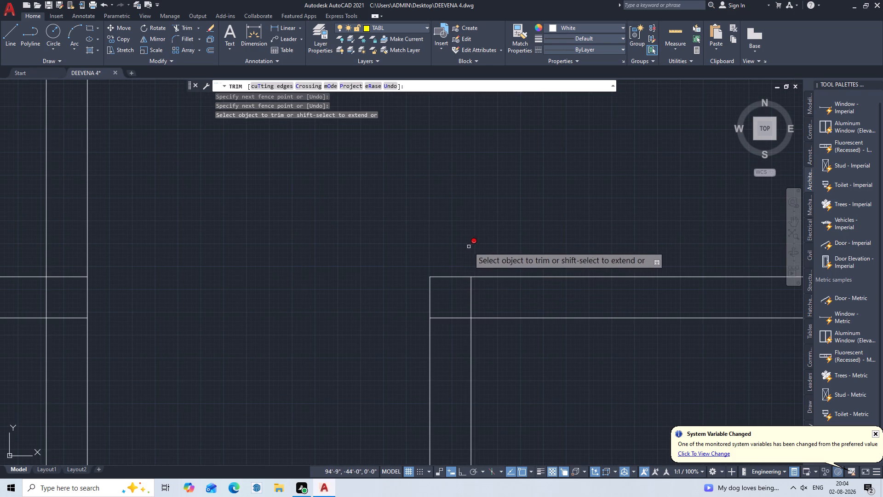
key(Escape)
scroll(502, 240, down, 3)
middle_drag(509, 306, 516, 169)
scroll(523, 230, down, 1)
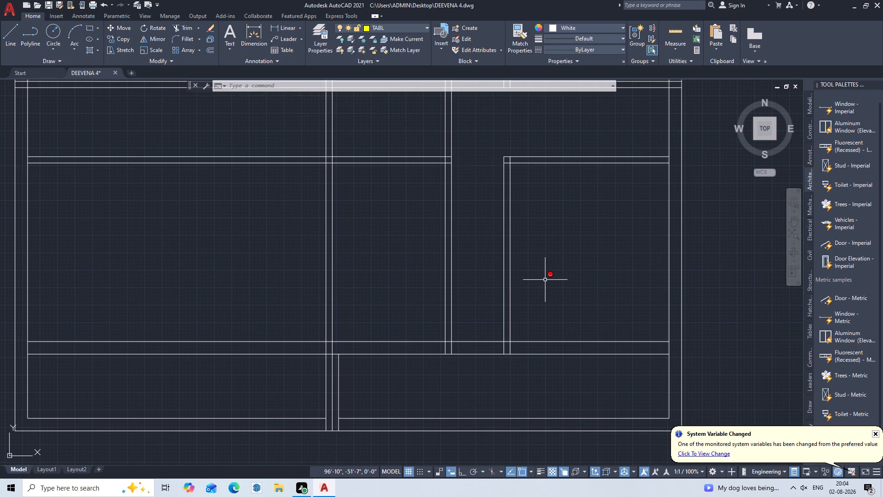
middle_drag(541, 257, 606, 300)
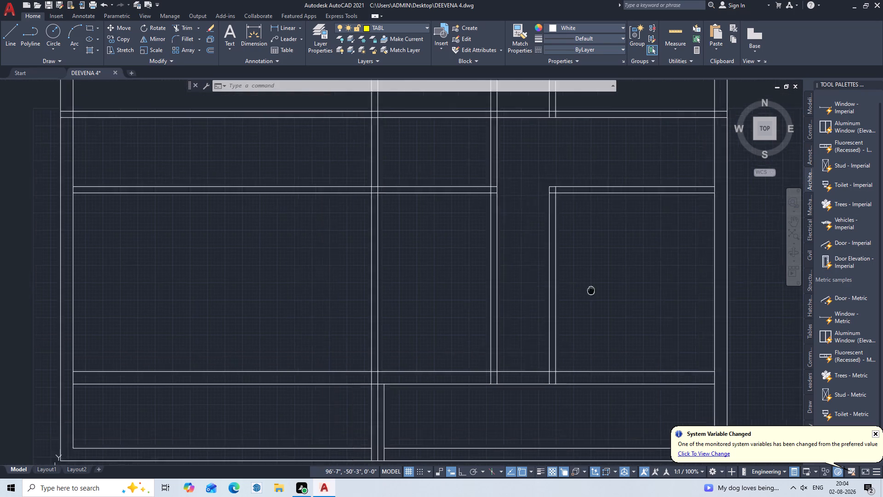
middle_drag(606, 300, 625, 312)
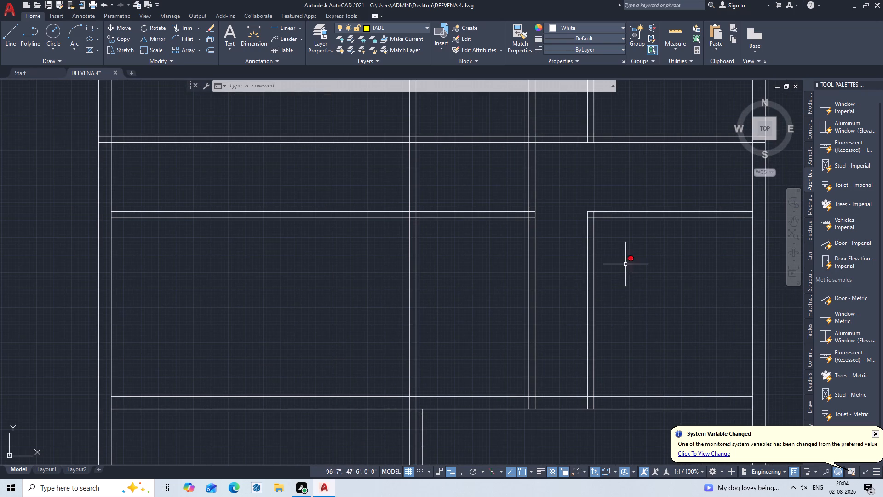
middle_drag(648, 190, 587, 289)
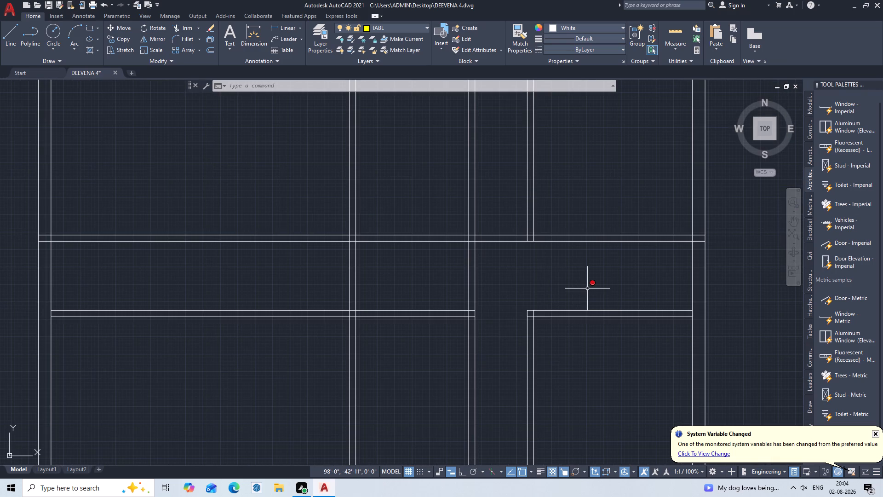
Trim the third vertical partition above the upper horizontal partition, including its short segments inside that partition's thickness.
key(t)
key(r)
key(Return)
key(Return)
middle_drag(605, 203, 568, 250)
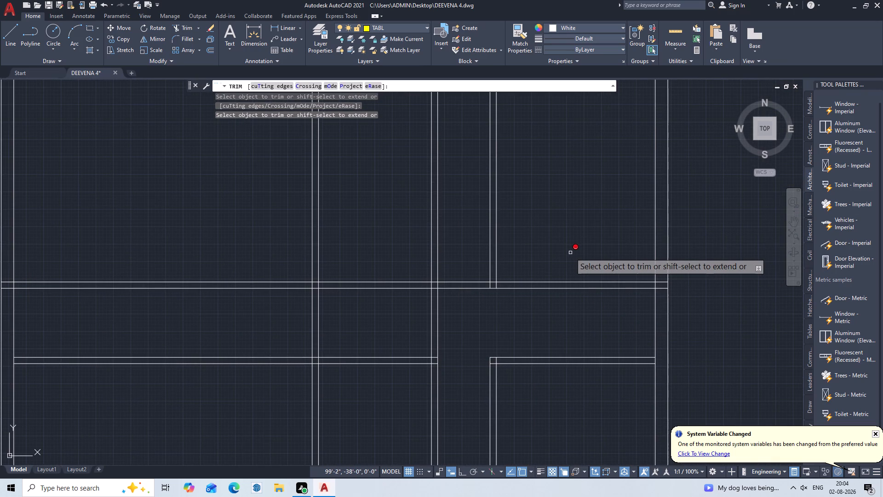
click(527, 206)
click(523, 208)
click(517, 216)
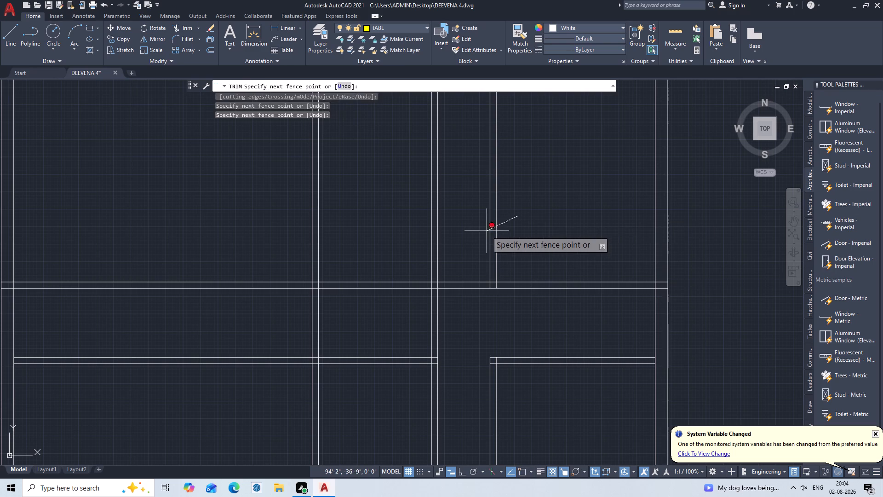
click(480, 243)
scroll(499, 274, up, 2)
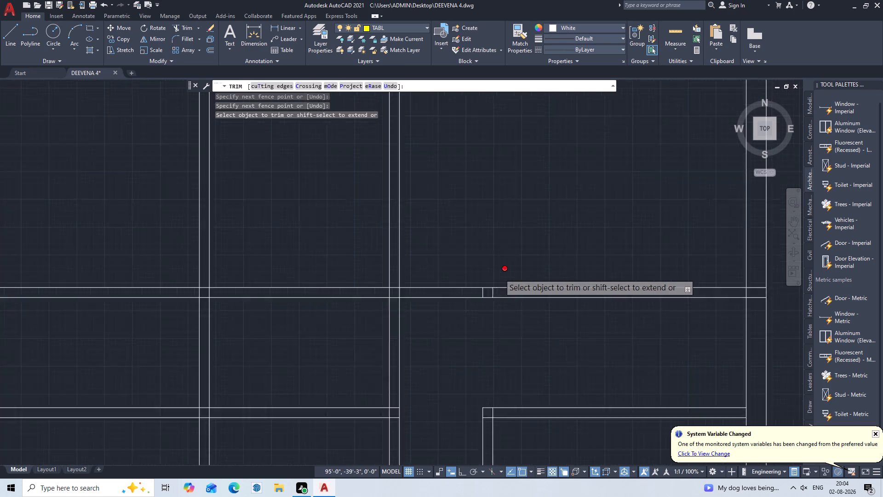
scroll(502, 273, up, 1)
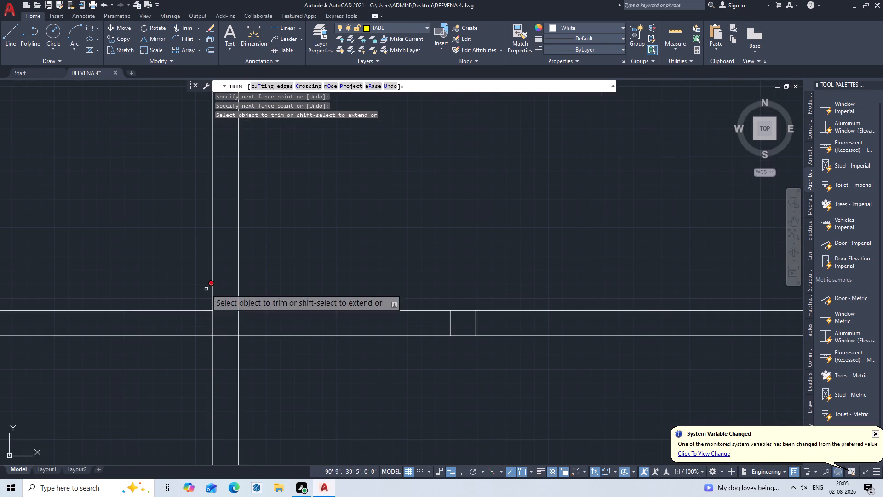
click(445, 328)
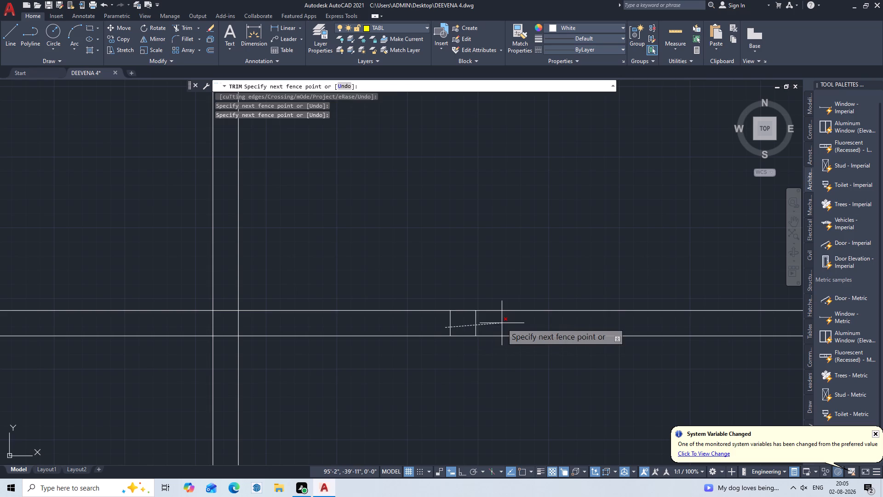
click(502, 323)
scroll(515, 236, down, 3)
scroll(550, 203, down, 2)
middle_drag(550, 203, 550, 231)
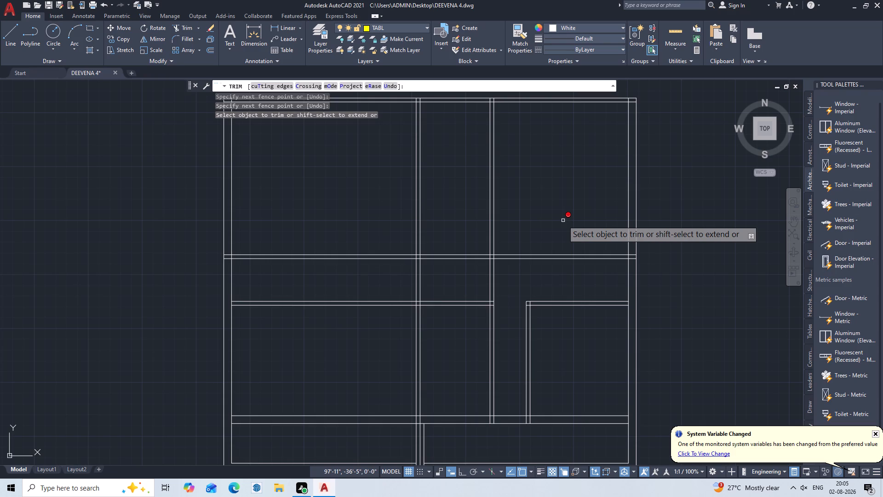
Trim the upper horizontal partition between the first and second vertical partitions, and the second vertical partition just below it.
click(462, 246)
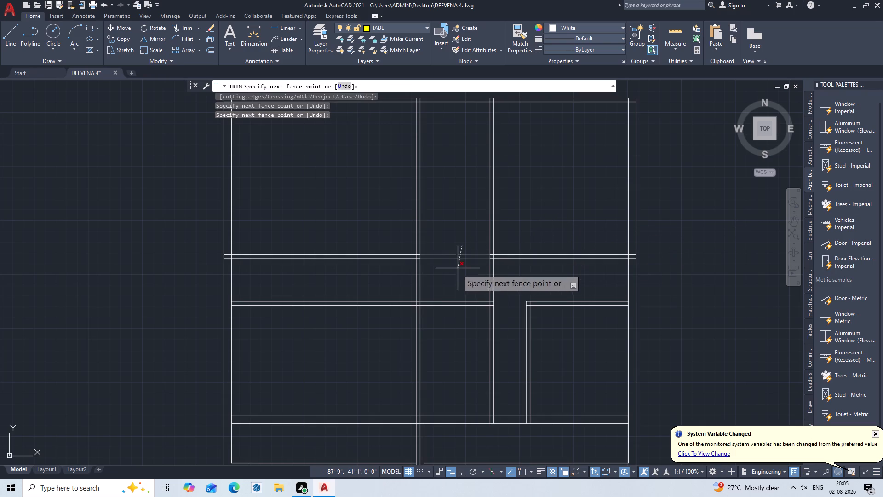
click(455, 279)
click(455, 279)
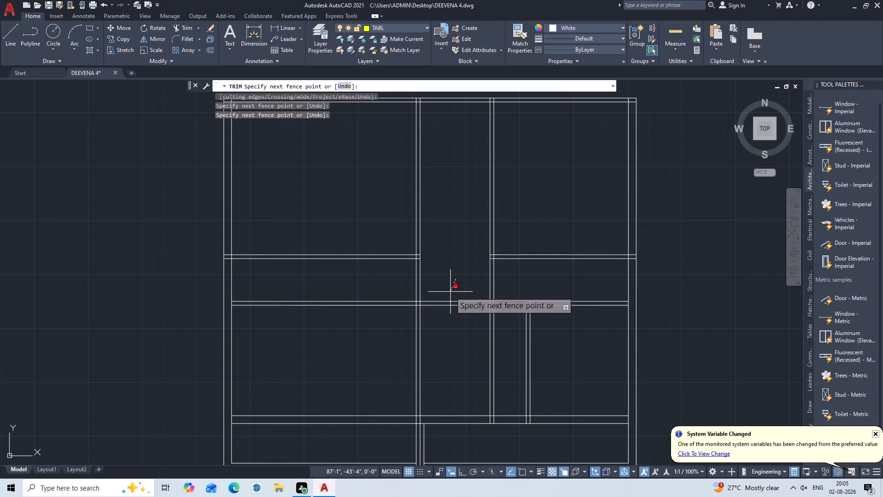
click(459, 277)
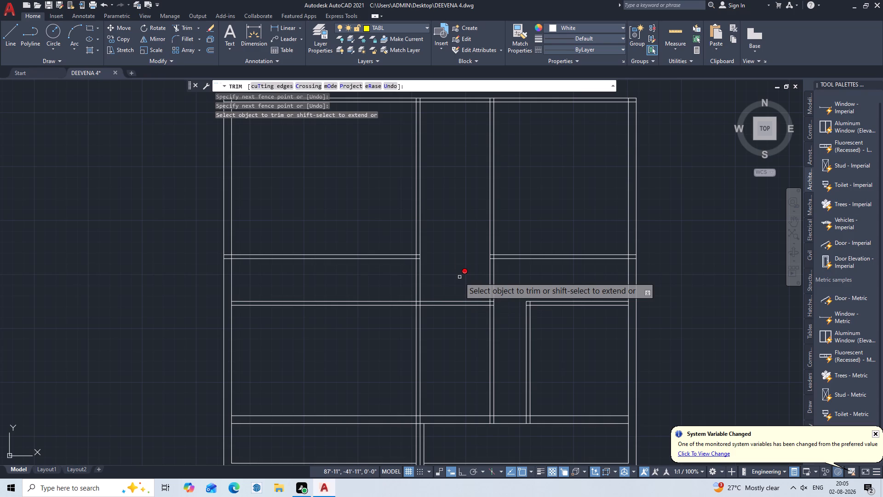
click(459, 277)
click(516, 272)
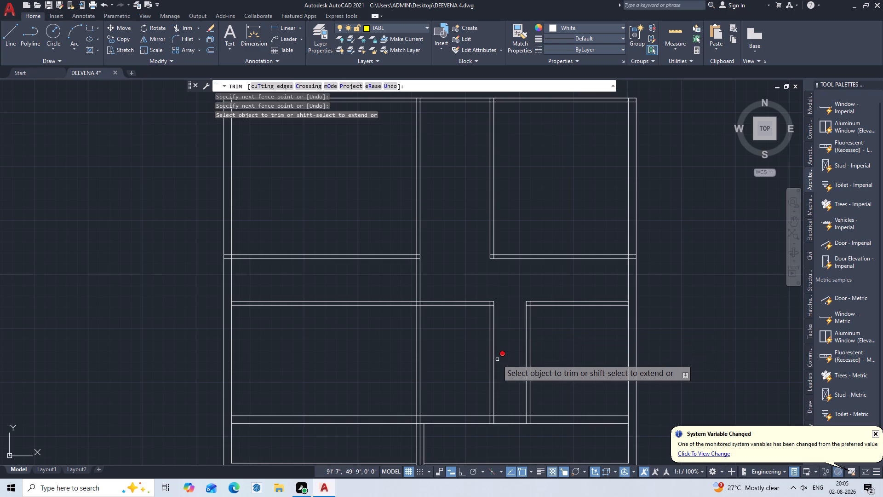
Trim away the second vertical partition below the middle horizontal partition, including the leftover segments inside the middle and lower horizontal partitions.
drag(509, 347, 491, 362)
click(484, 371)
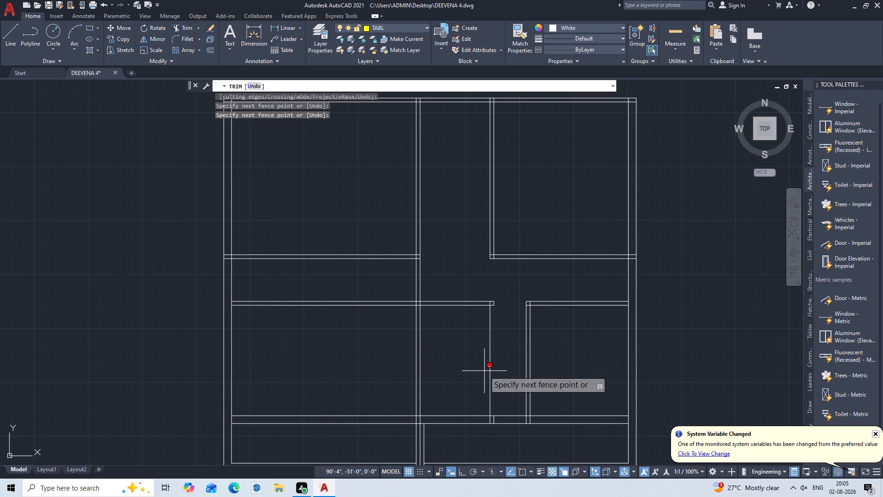
click(510, 349)
scroll(500, 330, up, 2)
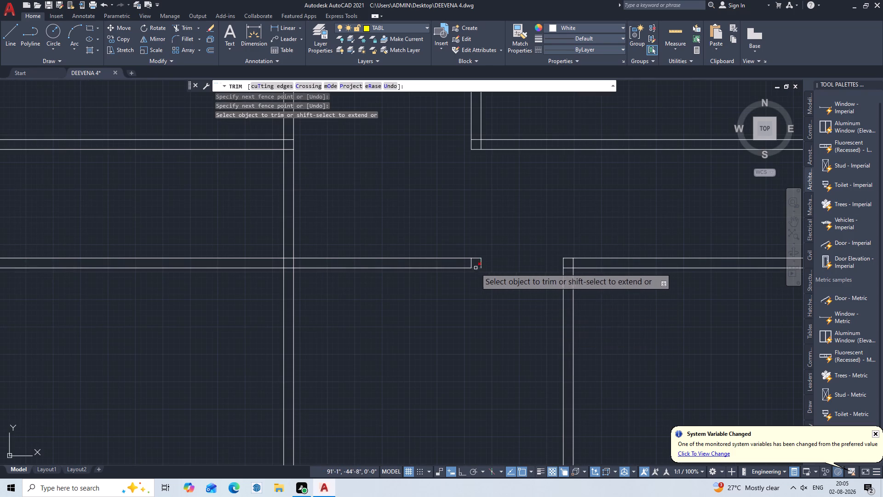
click(471, 266)
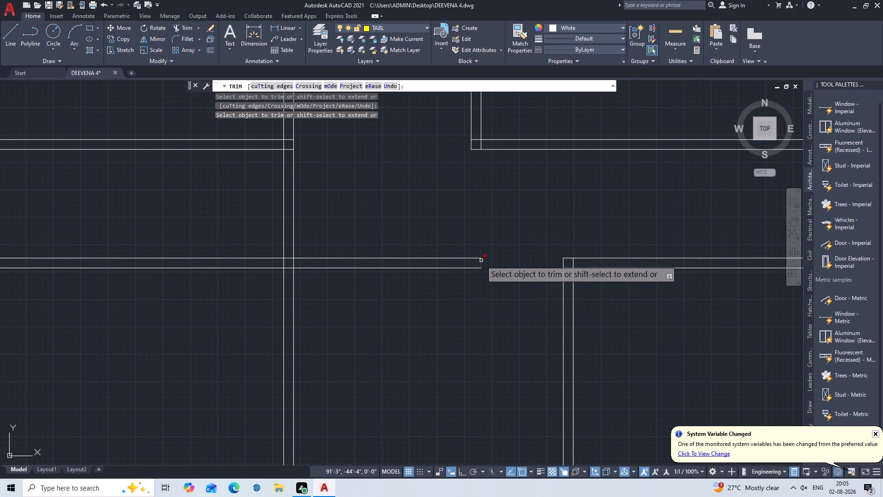
click(481, 261)
scroll(493, 329, down, 2)
middle_drag(481, 356, 487, 248)
scroll(493, 312, up, 2)
double_click(484, 314)
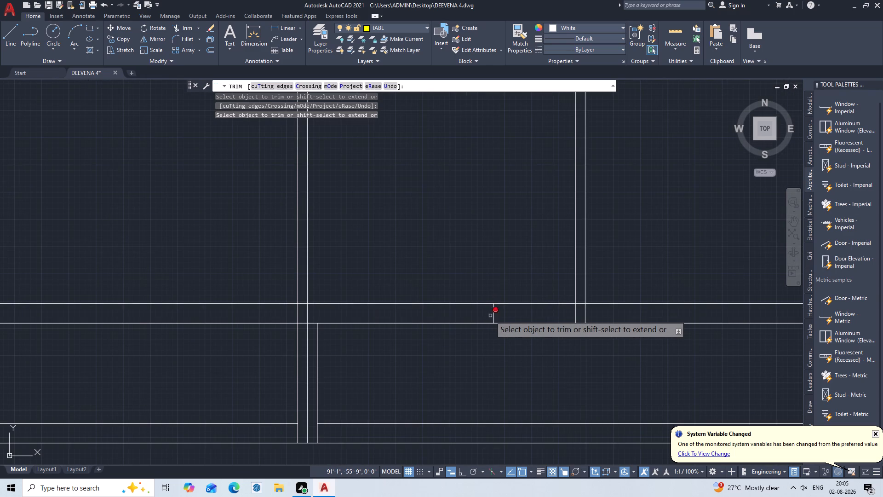
click(493, 316)
scroll(508, 261, down, 2)
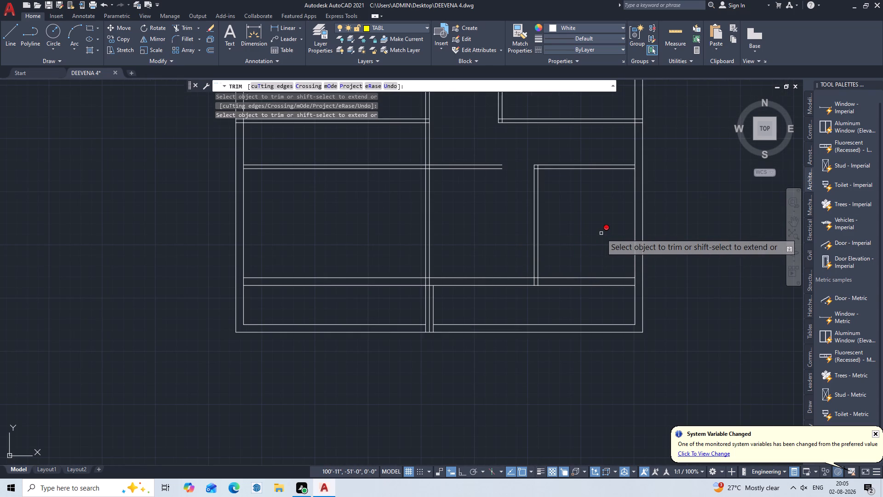
key(Escape)
Offset the right line of the first vertical partition 9'8" to the right.
key(o)
key(Return)
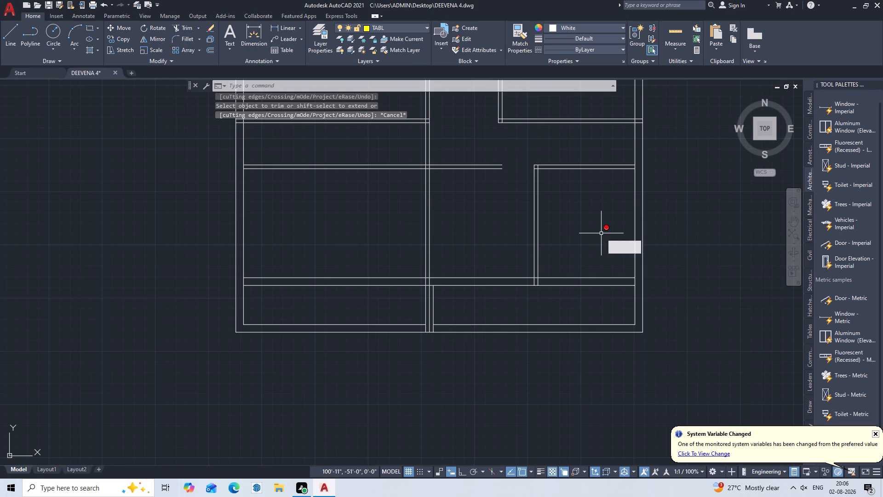
key(9)
text('8")
key(Return)
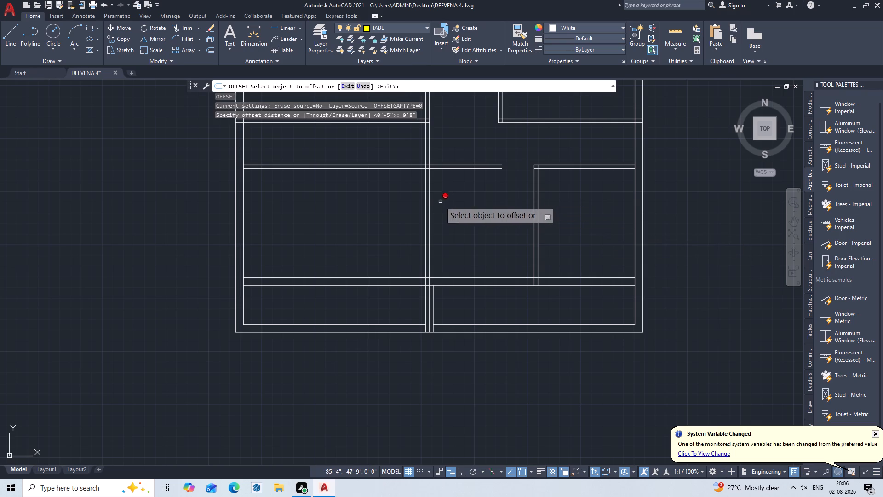
click(429, 222)
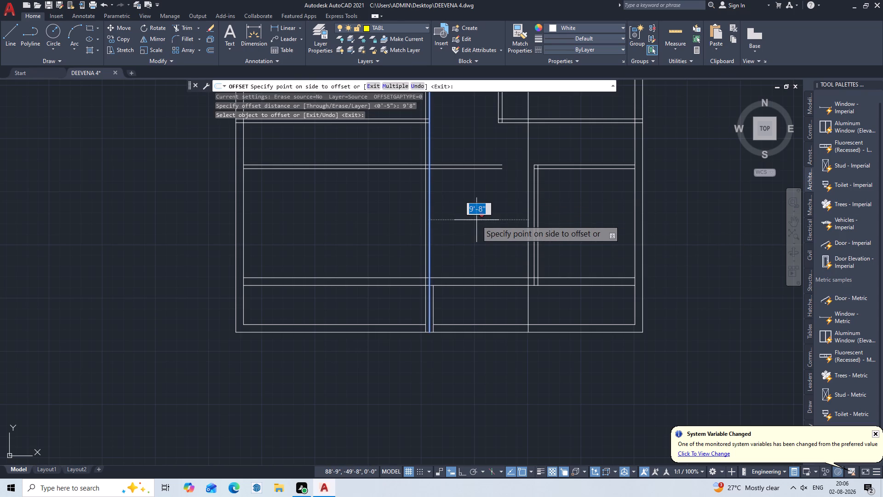
click(476, 220)
key(Escape)
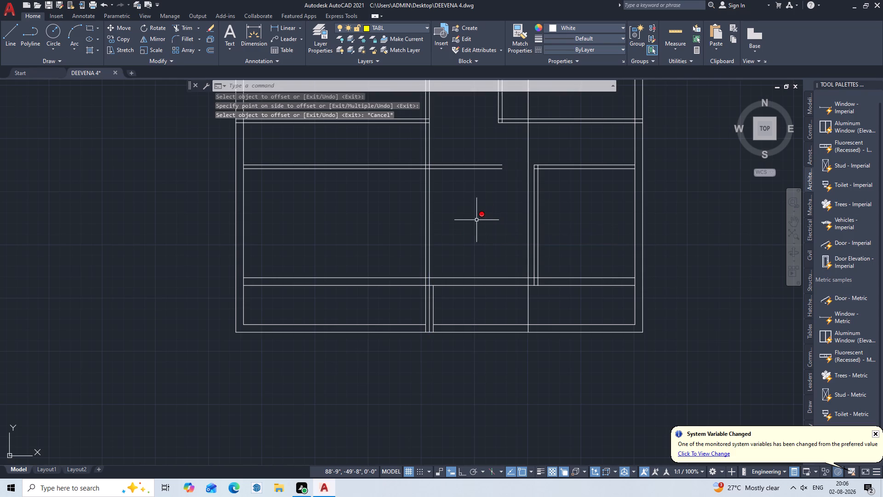
Trim the new vertical offset line above the upper horizontal partition, including its segment inside the top wall.
middle_drag(508, 138, 470, 290)
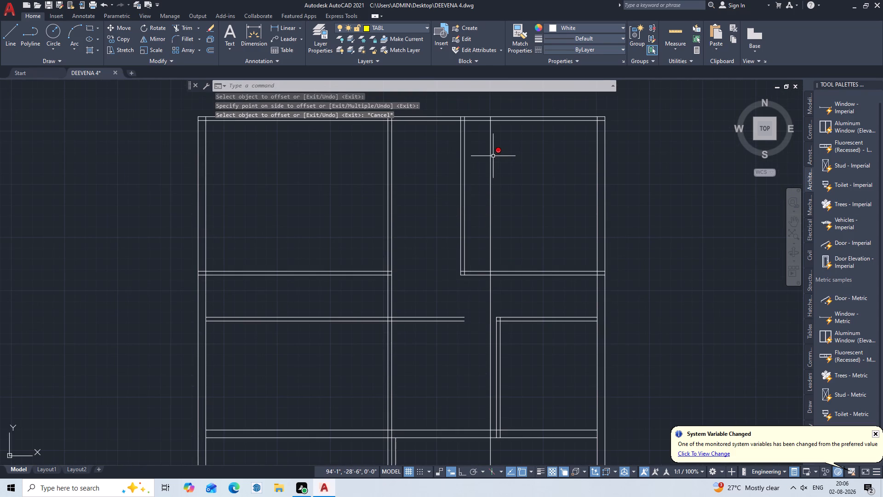
text(TR)
key(Return)
key(Return)
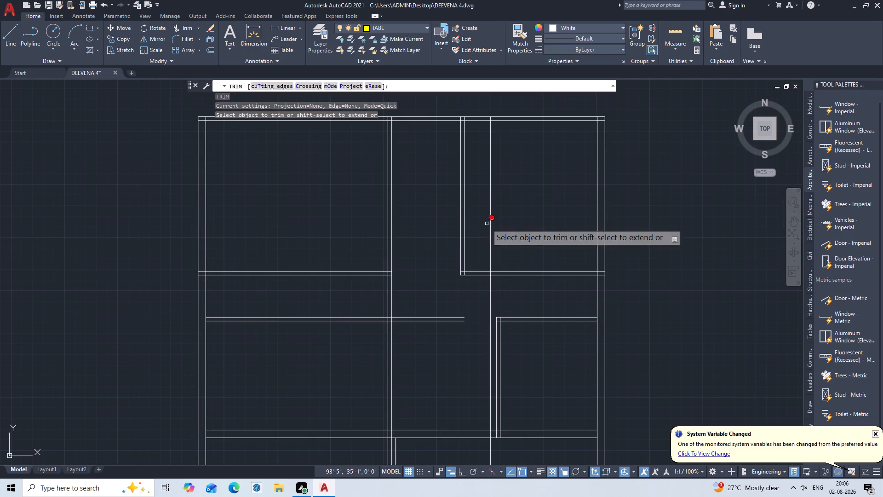
scroll(496, 159, up, 1)
drag(496, 154, 488, 163)
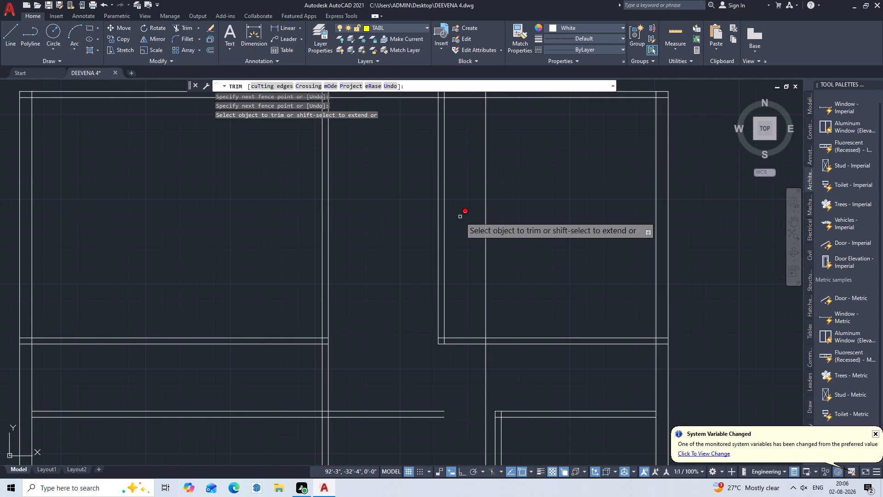
click(462, 217)
click(504, 191)
middle_drag(512, 177, 520, 306)
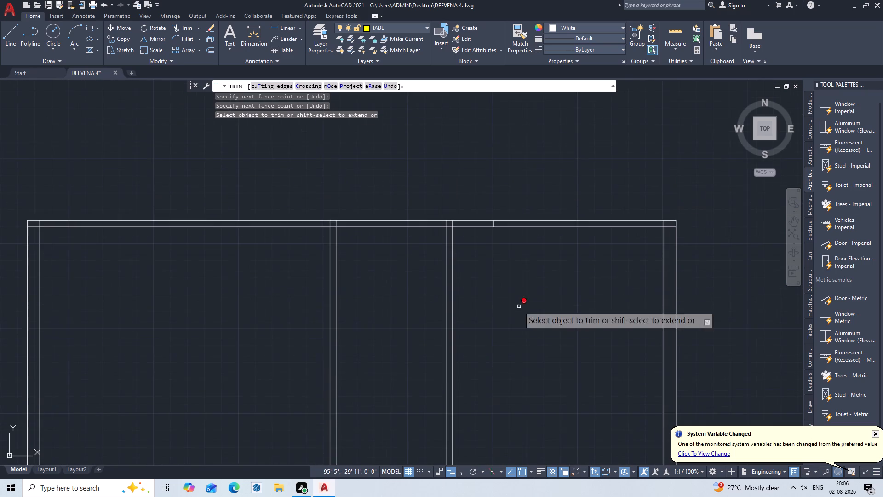
scroll(502, 259, up, 2)
click(469, 174)
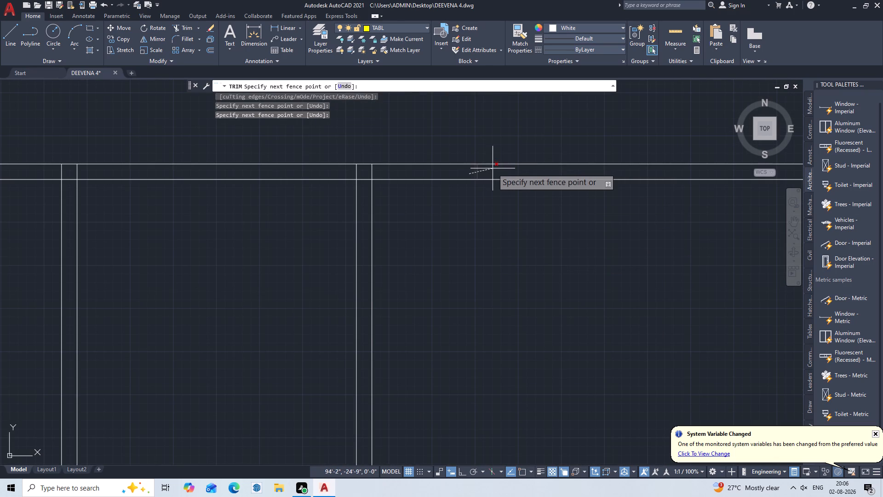
click(493, 168)
scroll(490, 183, down, 2)
middle_click(487, 298)
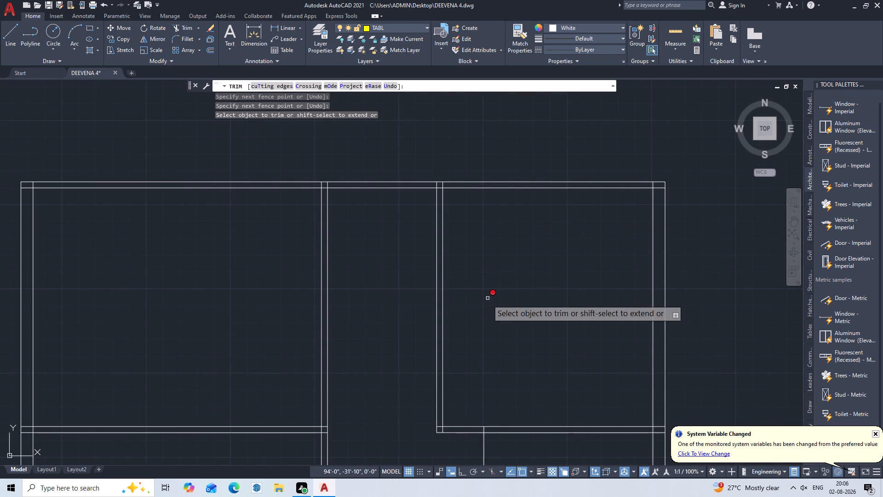
Trim the new vertical offset line below the upper line of the lower horizontal partition, including its segment inside the bottom wall.
scroll(489, 329, down, 1)
middle_drag(488, 333, 489, 191)
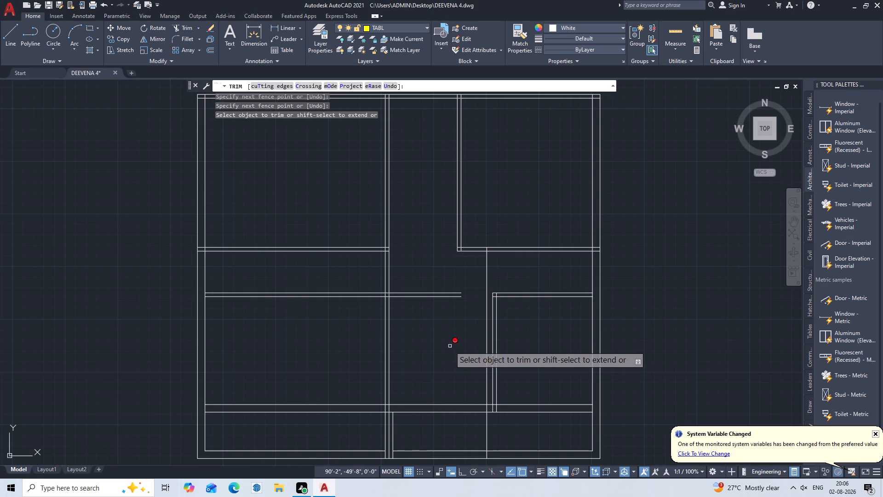
middle_drag(449, 342, 489, 198)
click(521, 283)
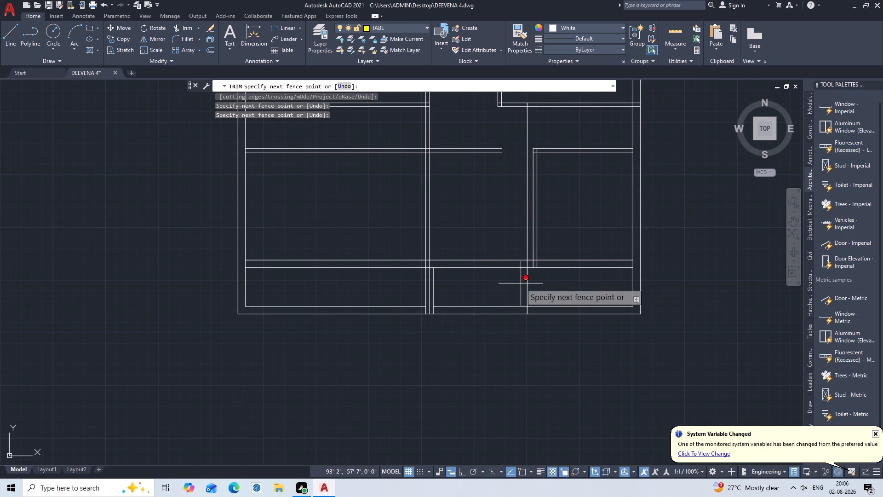
click(537, 286)
scroll(528, 301, up, 2)
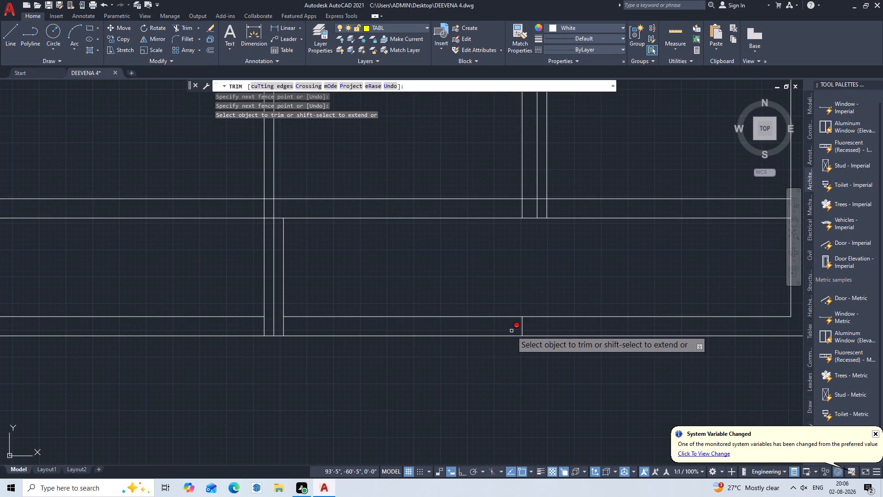
click(514, 327)
click(534, 324)
scroll(520, 228, up, 1)
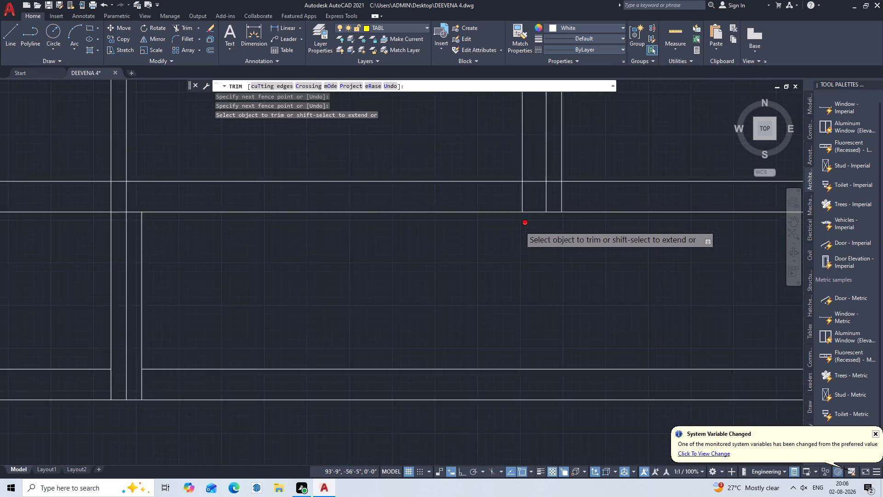
scroll(520, 225, up, 1)
click(516, 193)
click(534, 181)
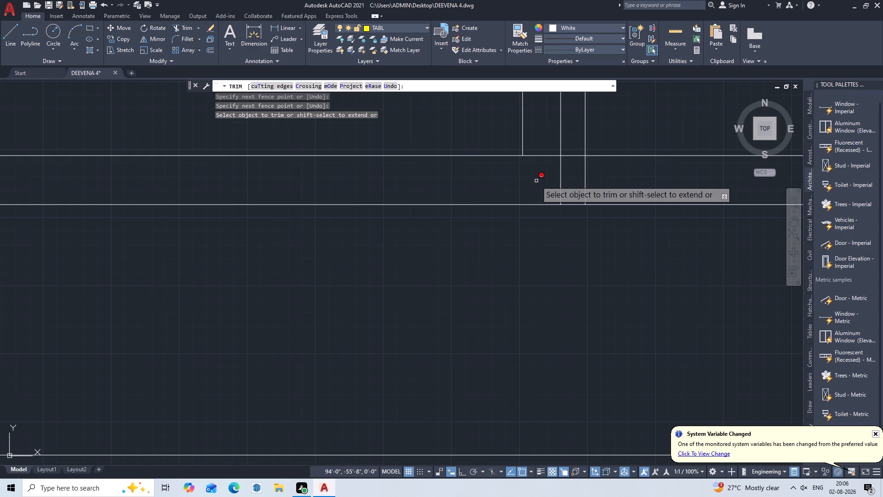
scroll(536, 181, down, 2)
scroll(522, 239, down, 1)
middle_drag(584, 140, 580, 158)
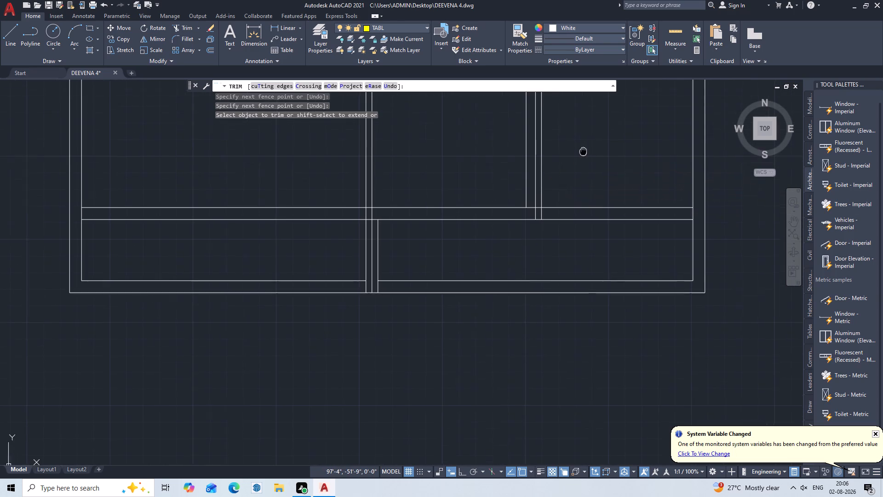
middle_drag(580, 158, 554, 302)
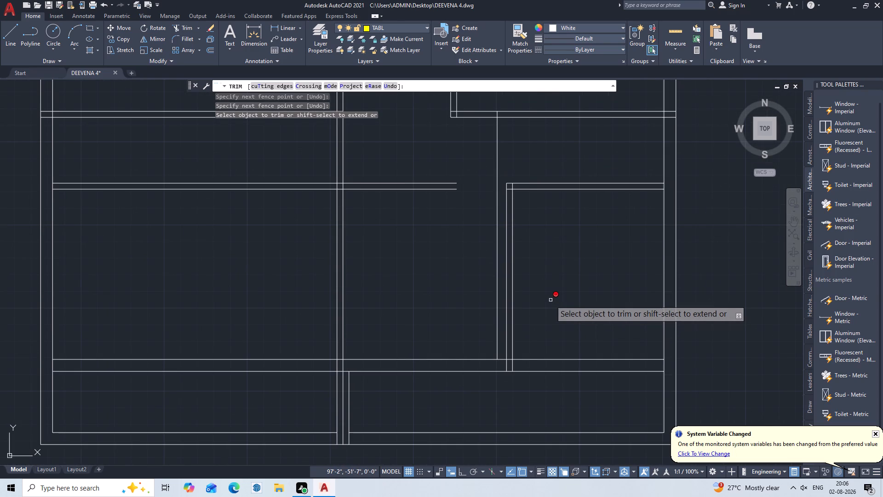
key(Escape)
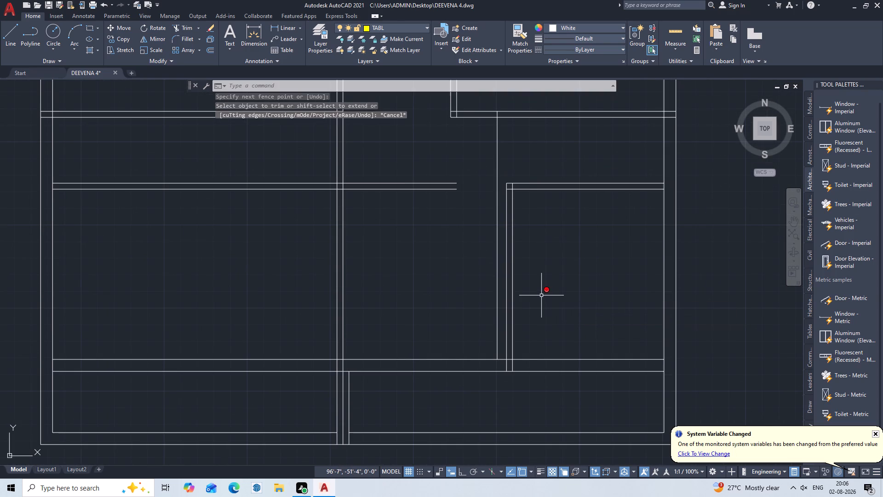
Extend both lines of the middle horizontal partition's left-hand run rightward to the new vertical offset line.
text(EX)
key(Return)
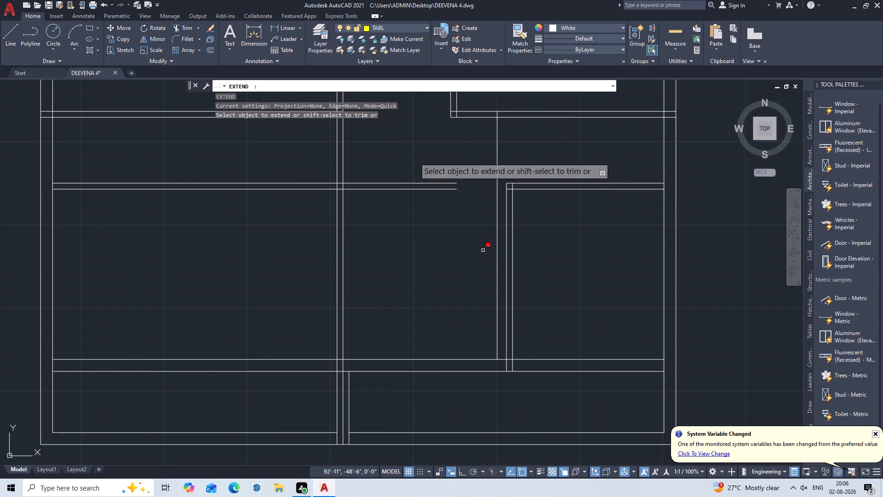
click(401, 159)
click(401, 264)
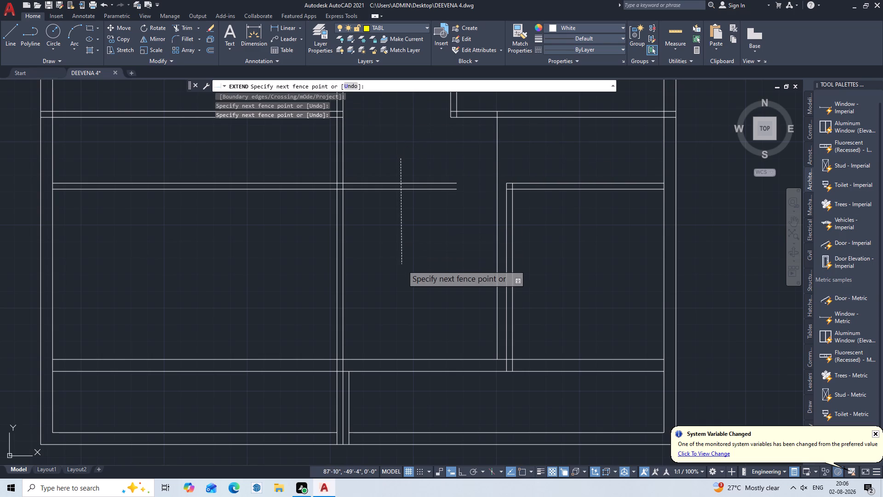
key(Escape)
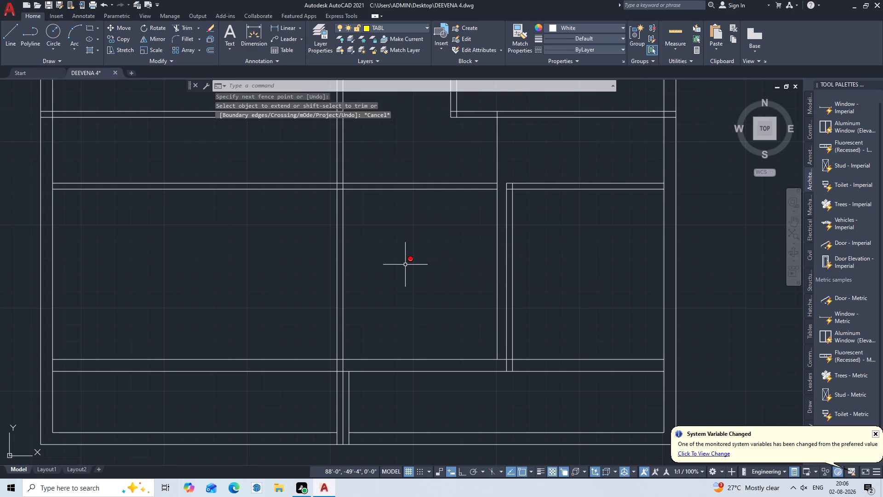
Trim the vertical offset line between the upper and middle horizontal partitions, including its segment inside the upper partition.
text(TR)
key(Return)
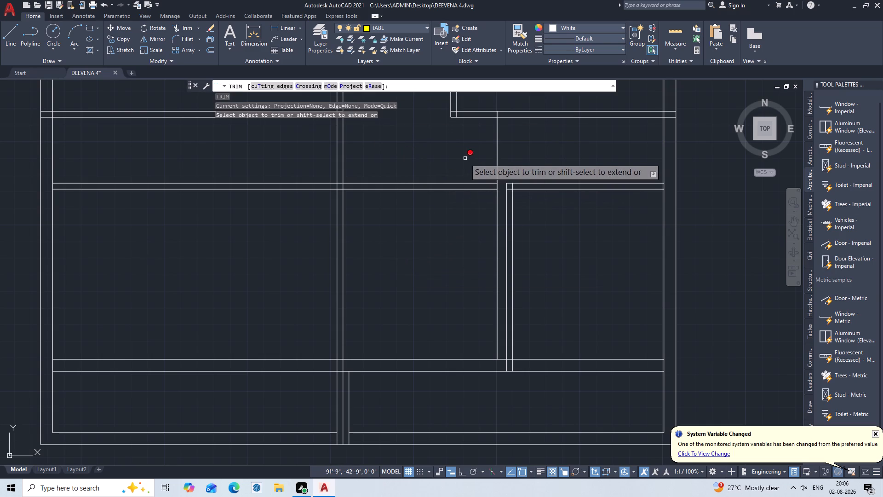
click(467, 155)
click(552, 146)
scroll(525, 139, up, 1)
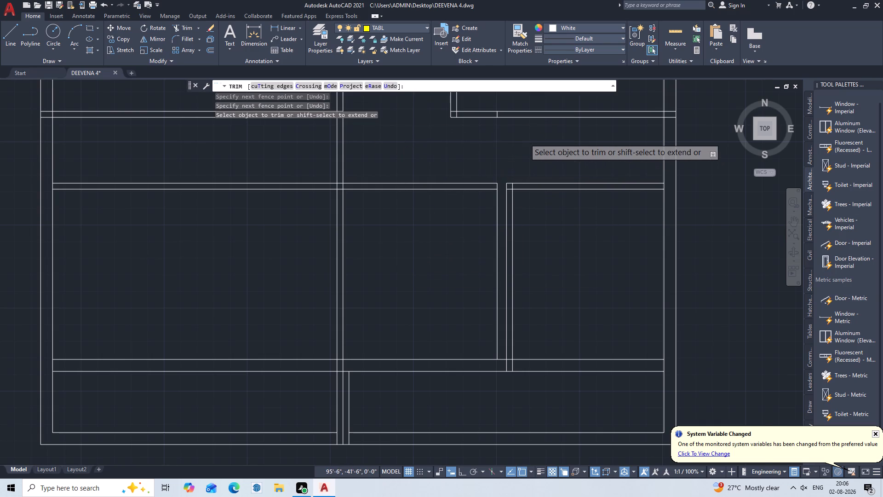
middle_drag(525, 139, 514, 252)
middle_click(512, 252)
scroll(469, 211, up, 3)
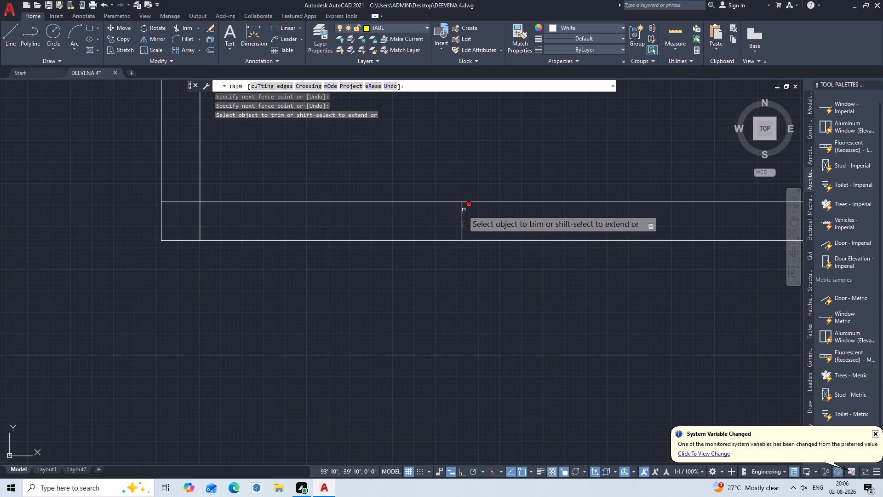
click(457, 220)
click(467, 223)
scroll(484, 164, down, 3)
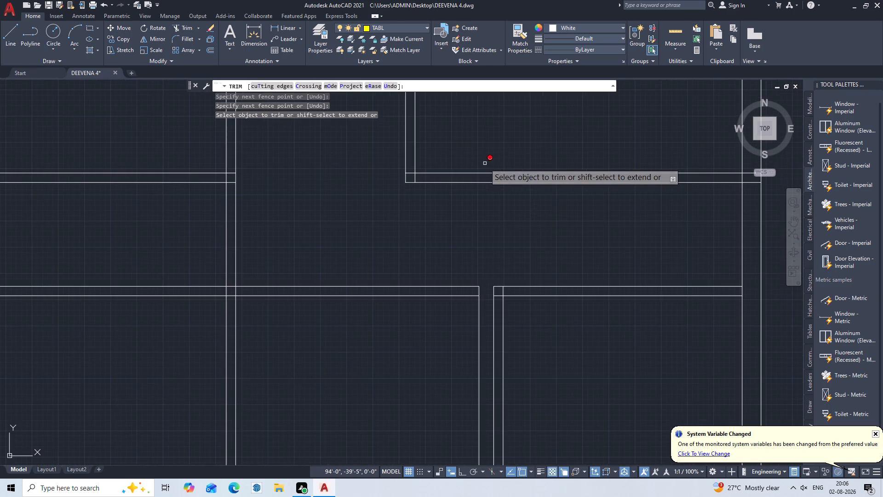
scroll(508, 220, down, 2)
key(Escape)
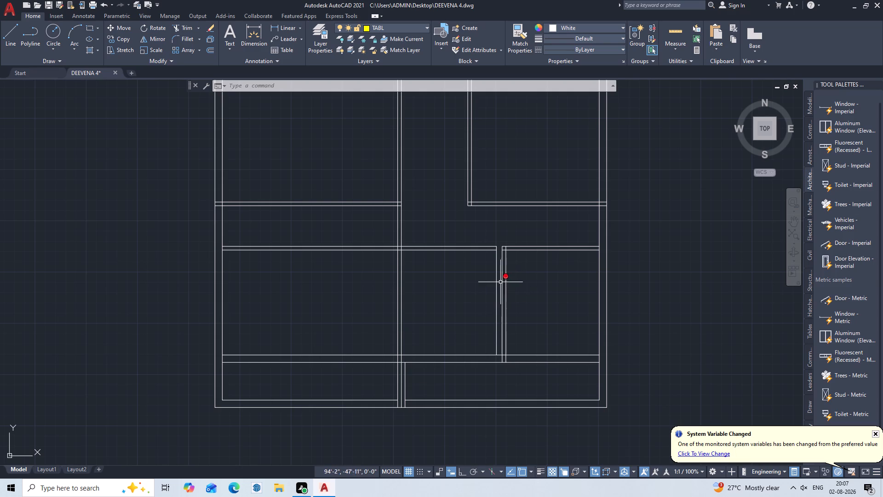
Erase the left line of the right-hand vertical partition between the middle and lower horizontal partitions.
scroll(505, 253, up, 3)
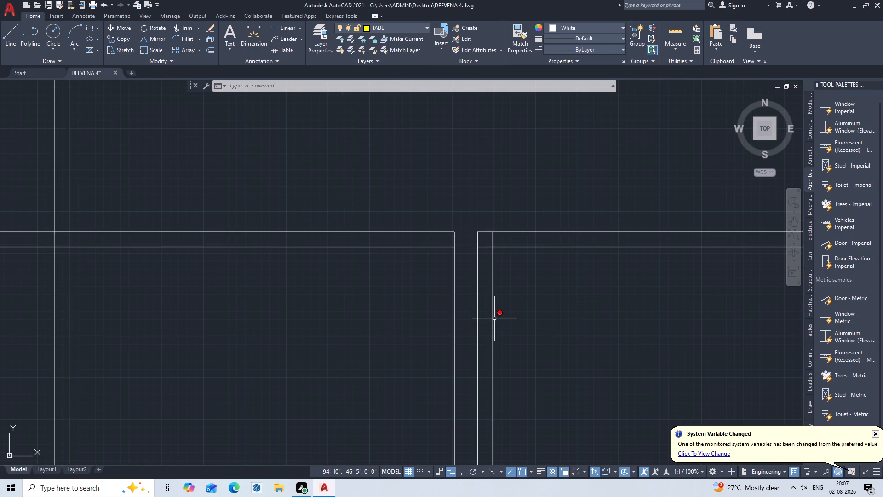
click(481, 321)
click(475, 330)
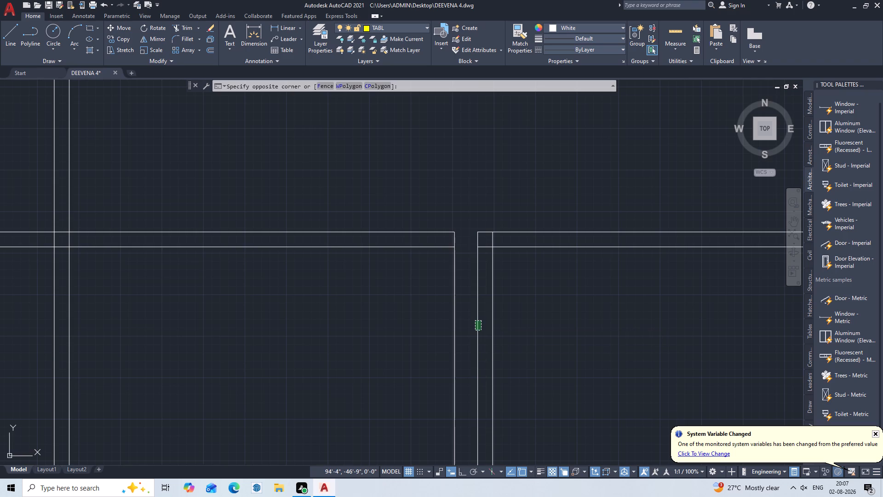
key(Delete)
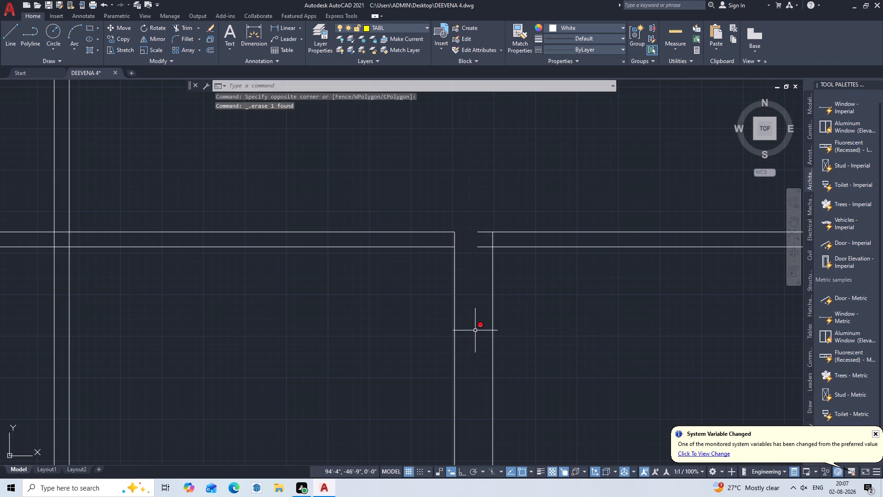
Extend both lines of the middle horizontal partition's right-hand run leftward to the vertical offset line.
scroll(489, 331, down, 2)
key(e)
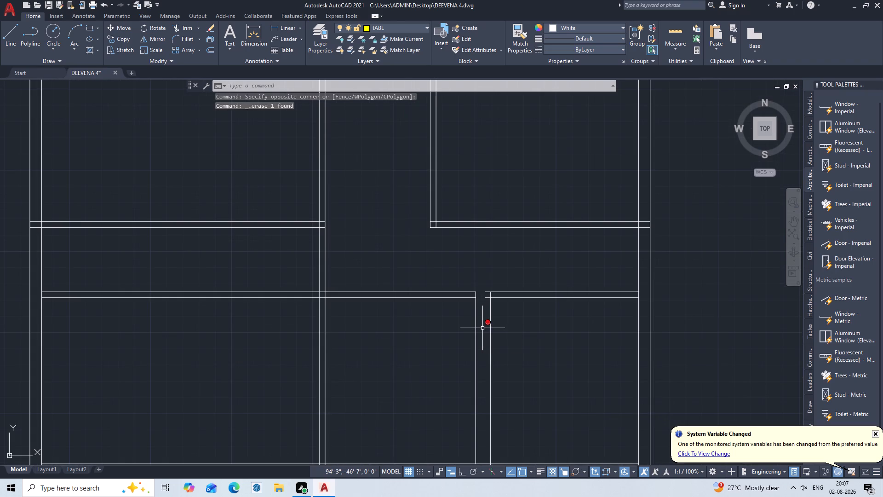
key(x)
key(Return)
scroll(493, 283, up, 1)
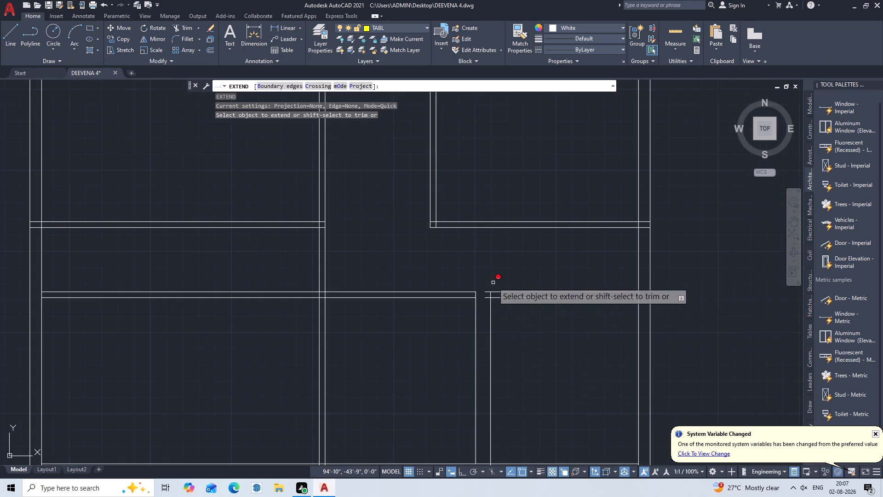
scroll(493, 281, up, 2)
right_click(498, 279)
click(454, 317)
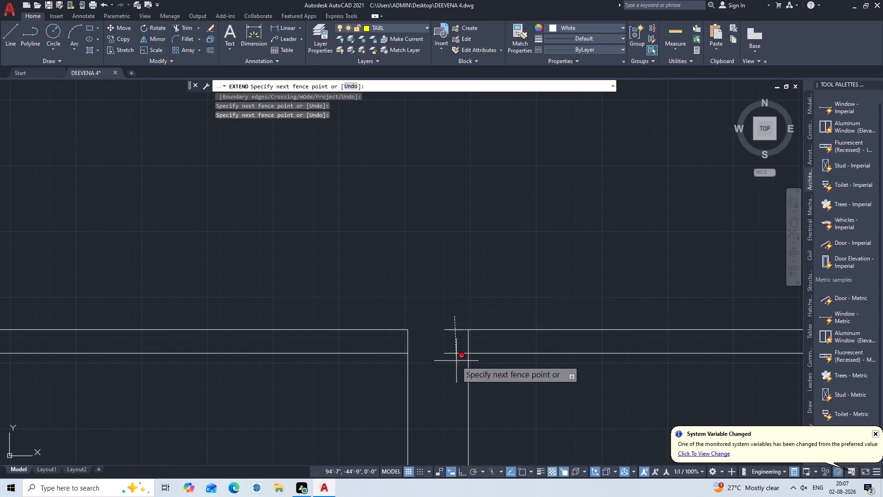
click(455, 381)
key(Escape)
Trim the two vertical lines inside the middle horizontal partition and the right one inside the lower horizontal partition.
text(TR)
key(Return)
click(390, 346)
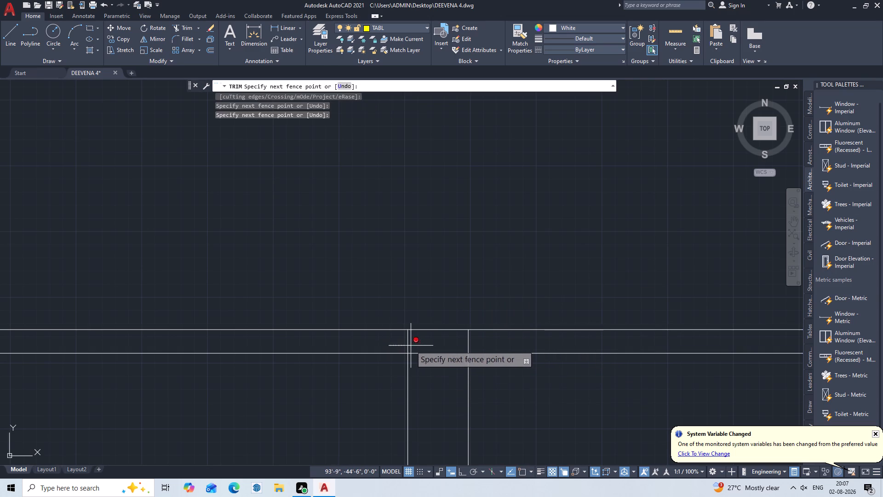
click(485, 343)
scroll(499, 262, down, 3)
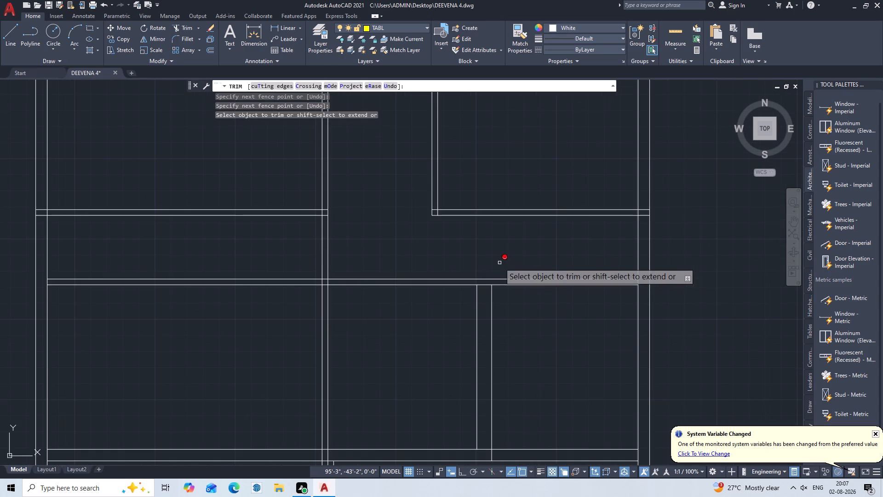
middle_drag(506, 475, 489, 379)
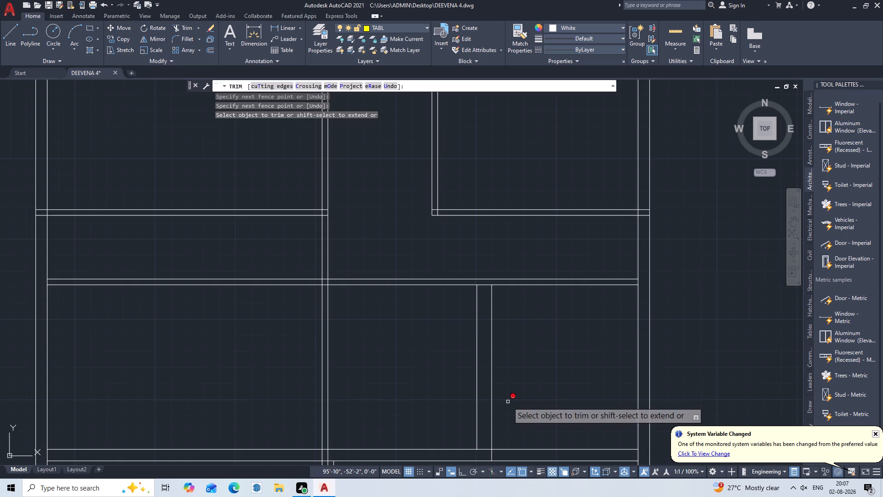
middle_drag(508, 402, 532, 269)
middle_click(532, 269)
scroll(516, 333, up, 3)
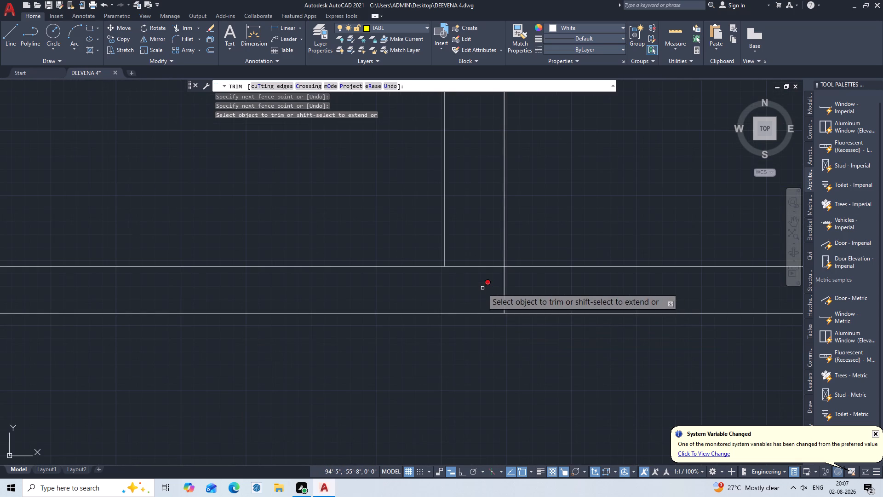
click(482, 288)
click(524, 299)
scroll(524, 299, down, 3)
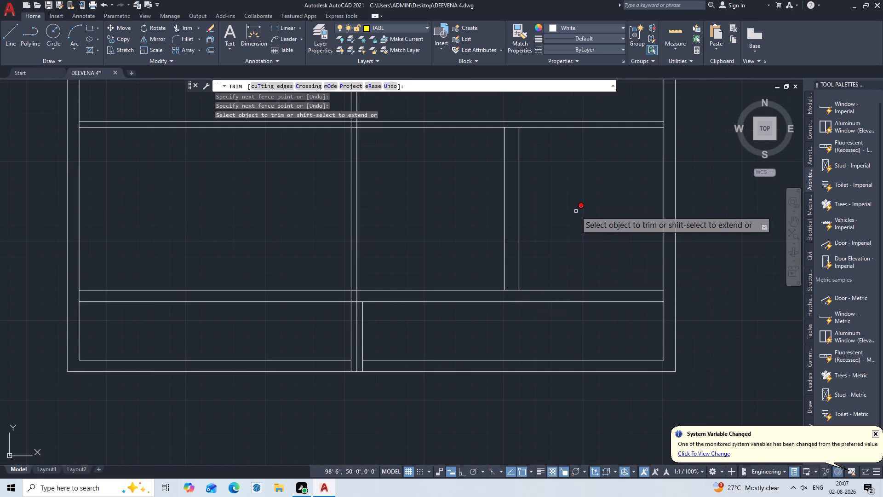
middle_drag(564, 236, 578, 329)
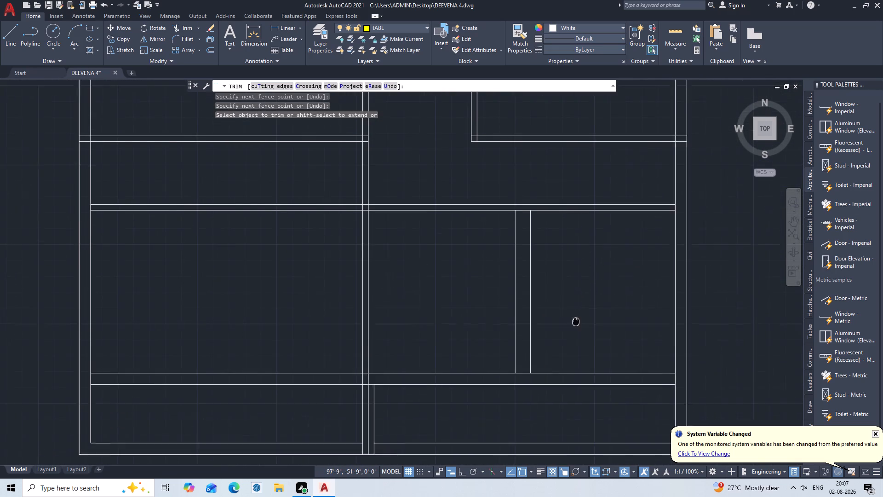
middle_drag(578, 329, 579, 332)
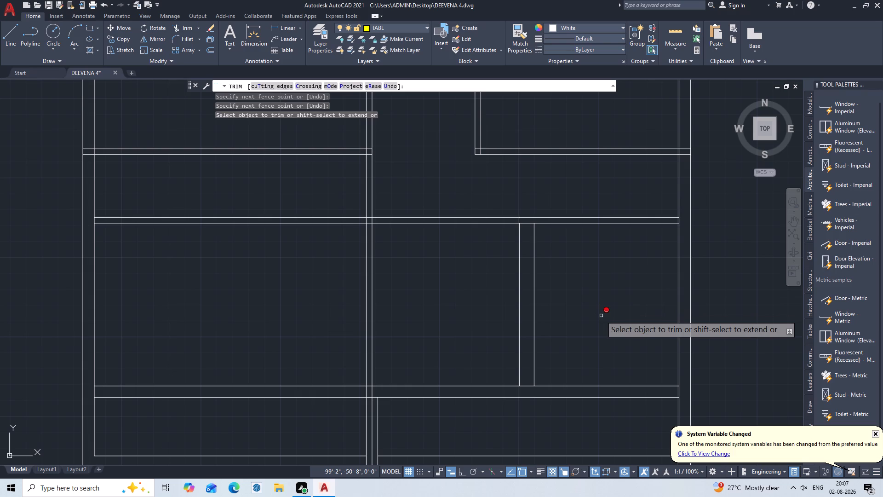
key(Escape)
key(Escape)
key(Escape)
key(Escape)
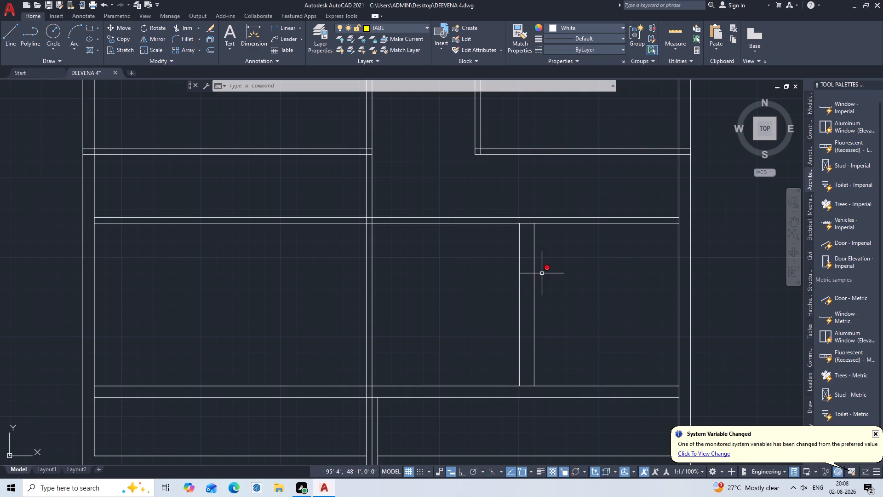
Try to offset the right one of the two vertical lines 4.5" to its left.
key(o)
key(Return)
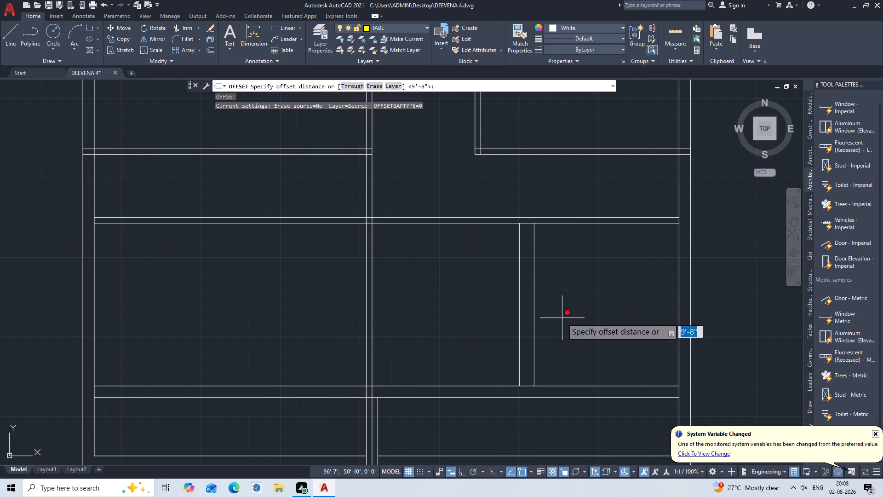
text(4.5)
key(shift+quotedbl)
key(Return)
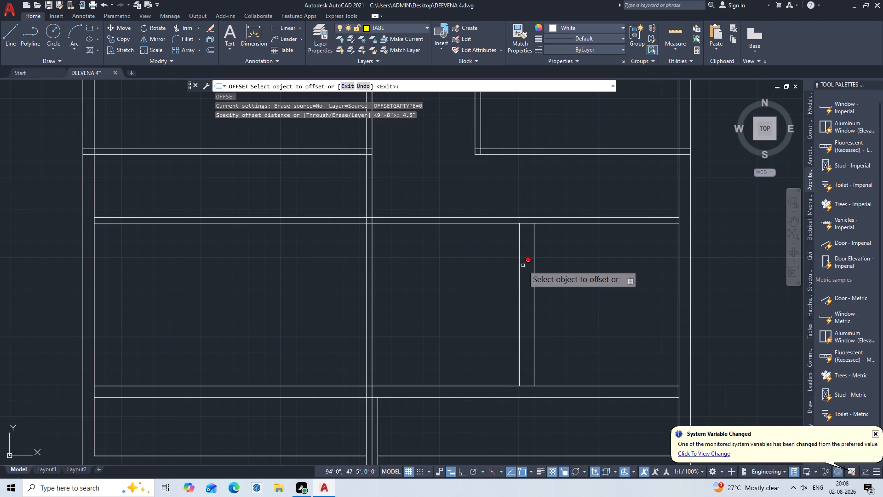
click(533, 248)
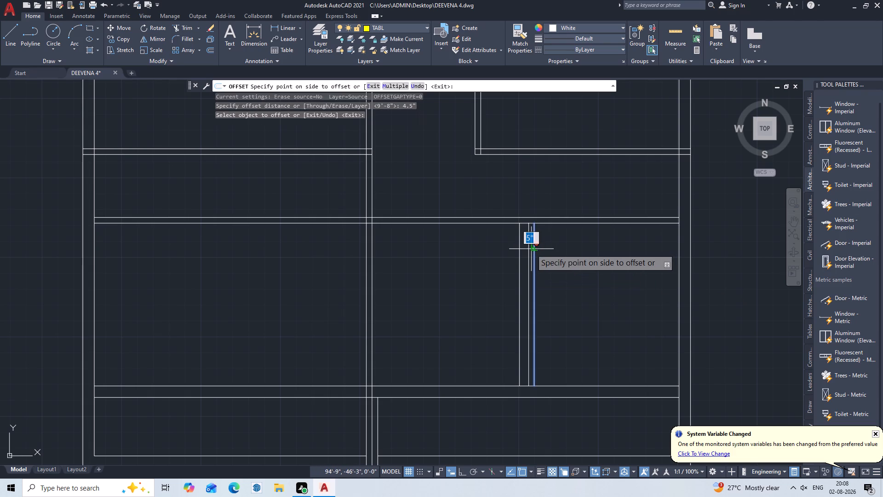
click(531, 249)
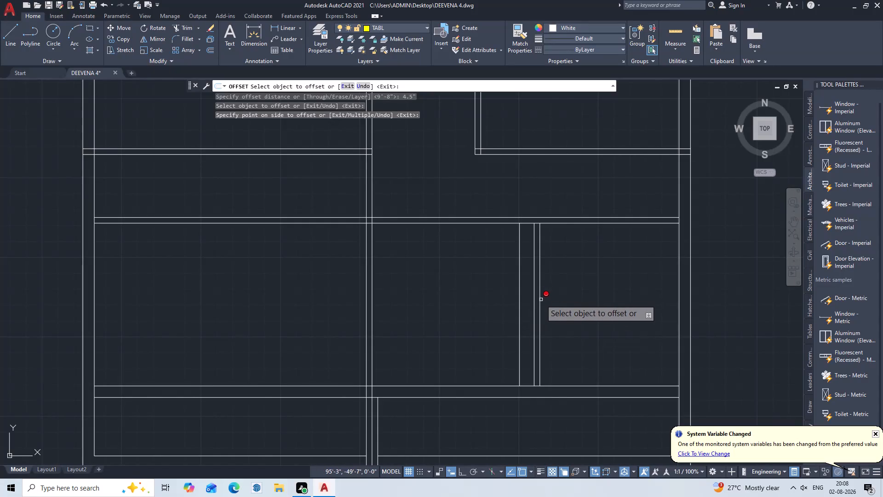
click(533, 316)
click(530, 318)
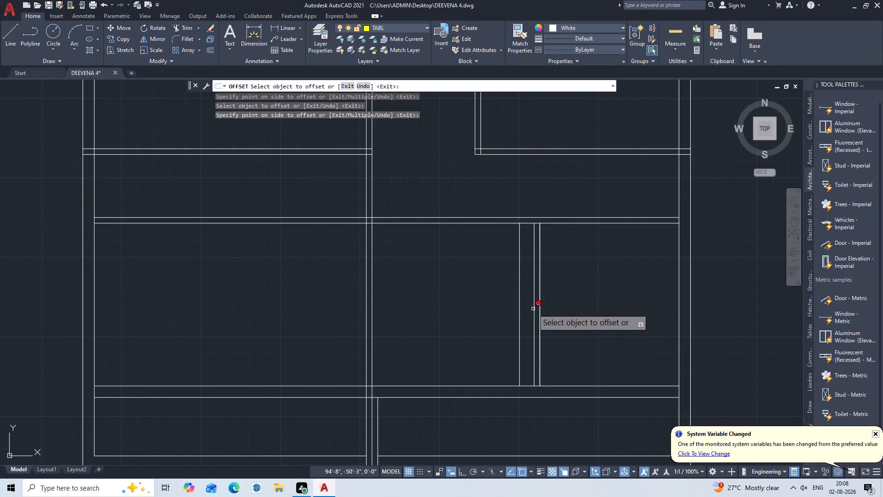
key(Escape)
Erase all the vertical lines right of the first vertical partition between the middle and lower horizontal partitions.
click(546, 290)
click(503, 338)
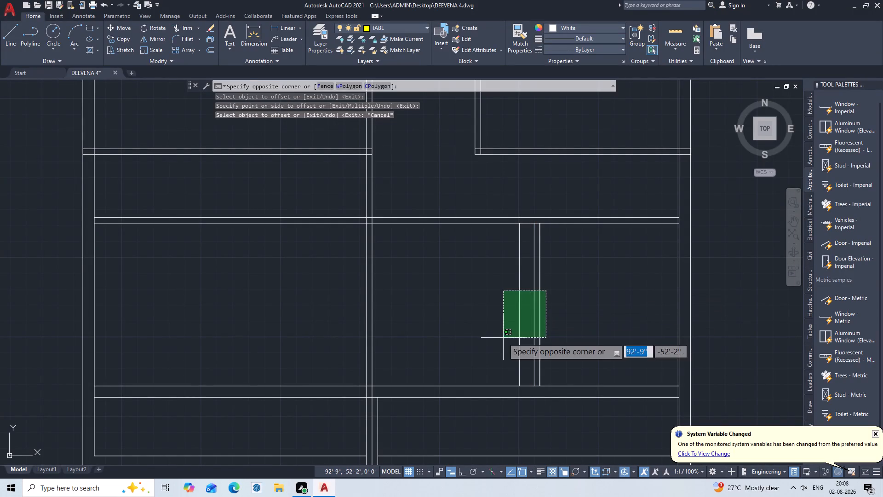
key(Delete)
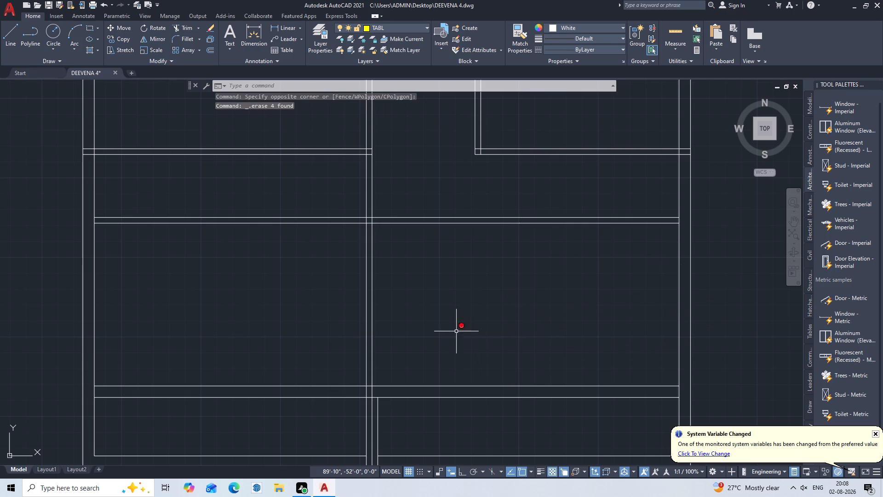
Offset the right line of the first vertical partition 9'8" to the right.
key(o)
key(Return)
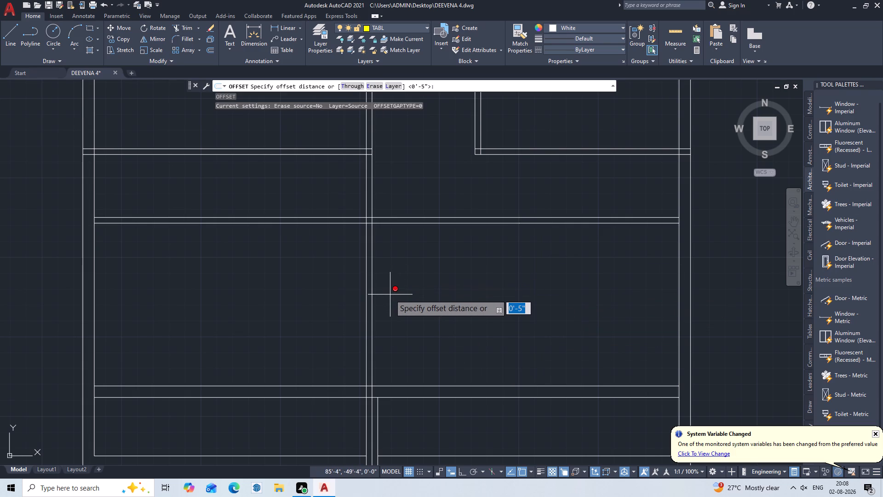
key(9)
key(apostrophe)
key(8)
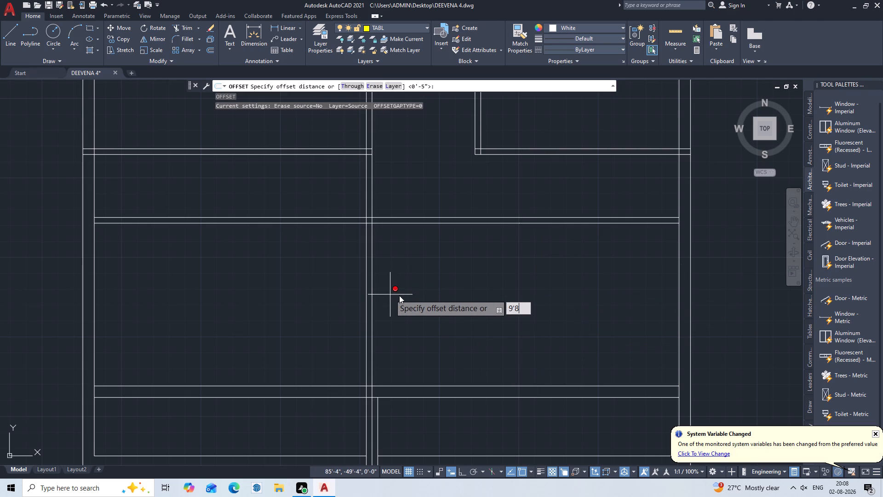
key(shift+quotedbl)
key(Return)
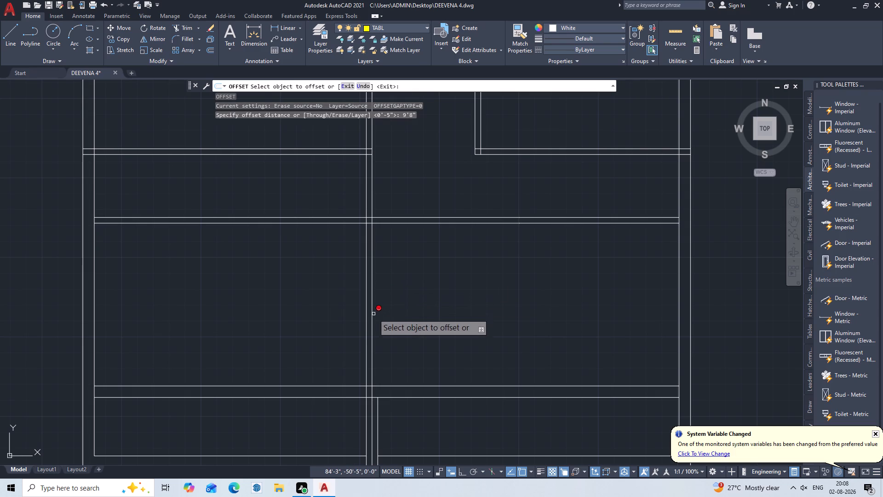
click(372, 318)
click(419, 308)
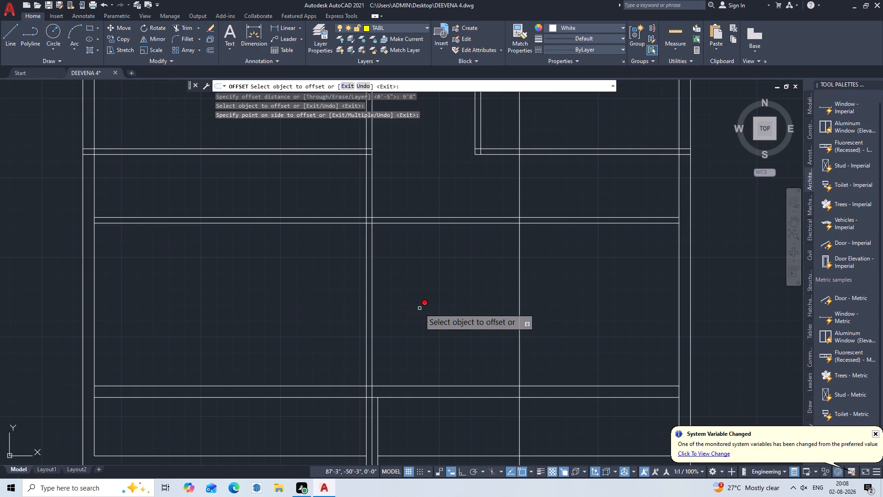
key(Escape)
scroll(492, 207, down, 1)
middle_drag(482, 190, 475, 232)
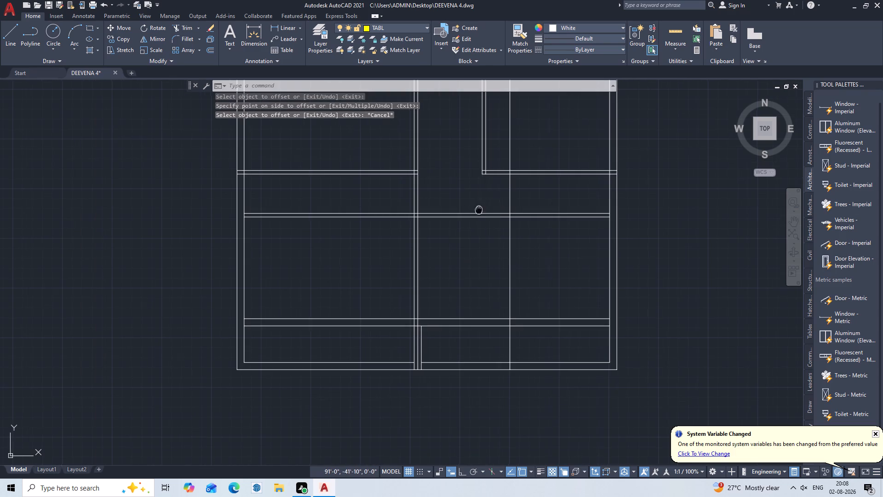
middle_drag(475, 232, 464, 384)
scroll(480, 210, up, 3)
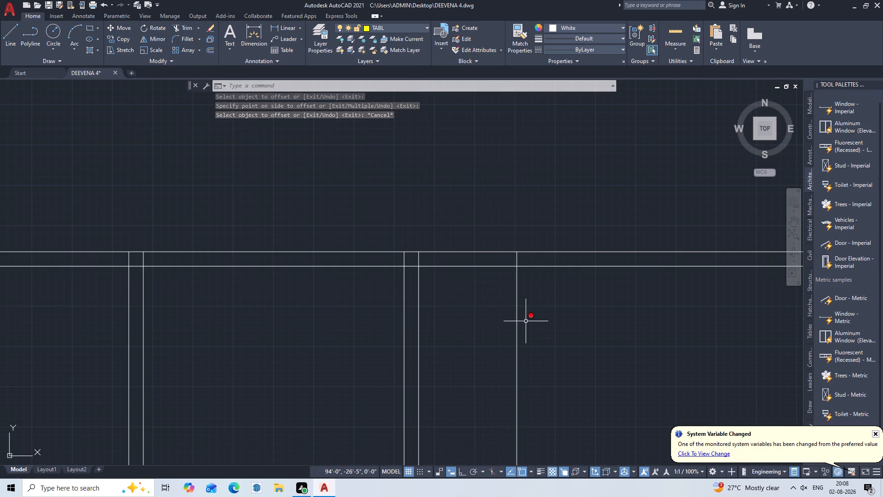
Trim the piece of the new vertical line that lies inside the redrawn plan's top wall.
key(t)
key(r)
key(Return)
click(533, 260)
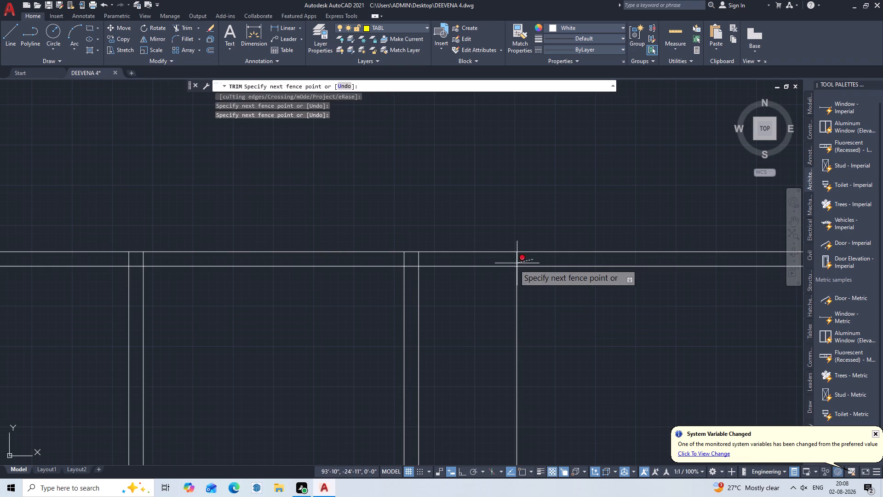
click(511, 261)
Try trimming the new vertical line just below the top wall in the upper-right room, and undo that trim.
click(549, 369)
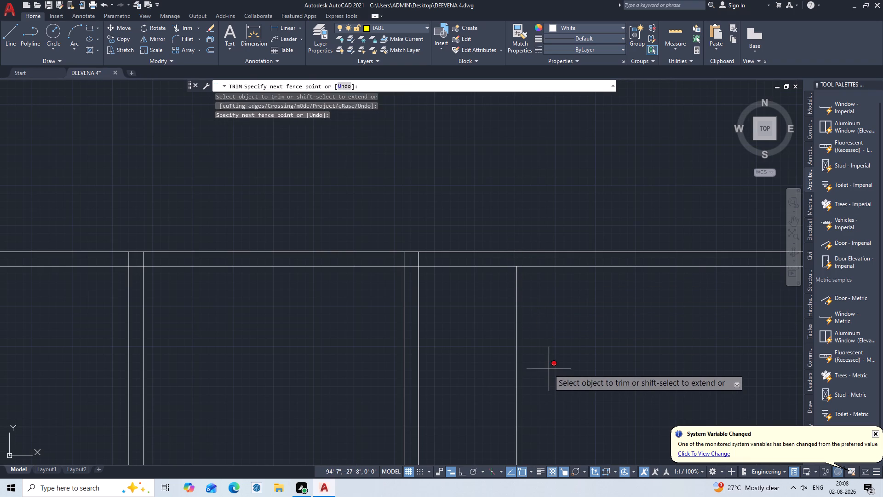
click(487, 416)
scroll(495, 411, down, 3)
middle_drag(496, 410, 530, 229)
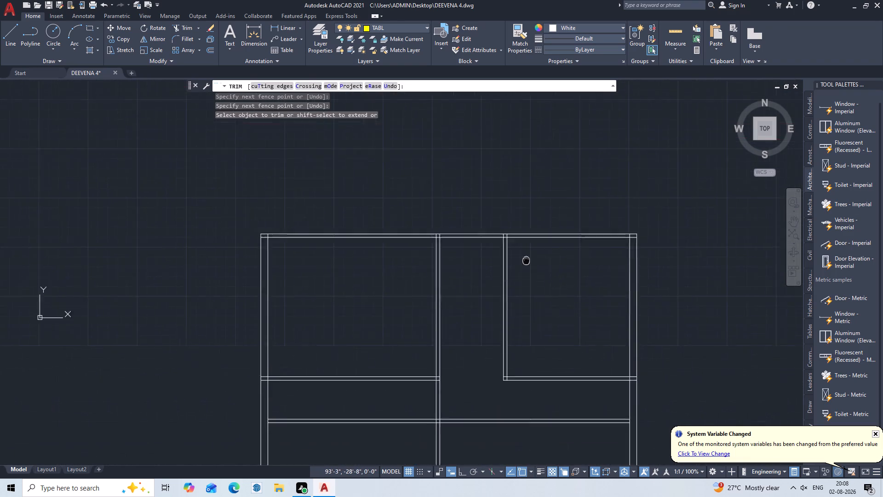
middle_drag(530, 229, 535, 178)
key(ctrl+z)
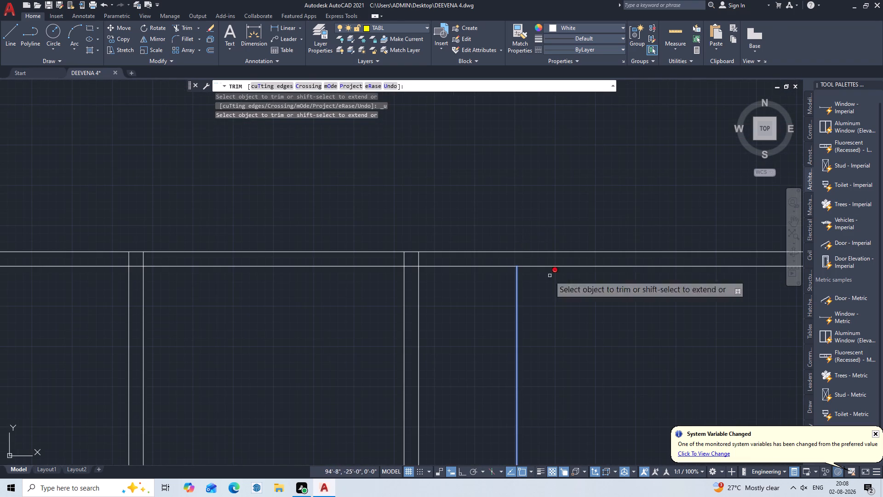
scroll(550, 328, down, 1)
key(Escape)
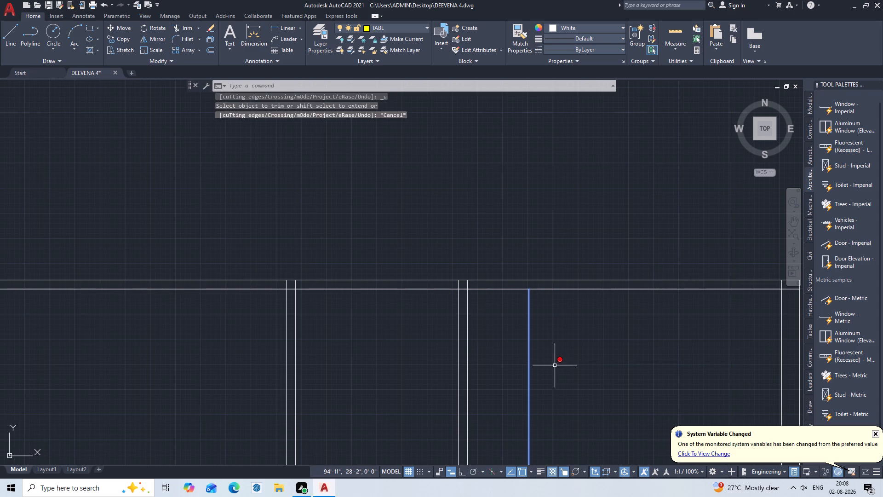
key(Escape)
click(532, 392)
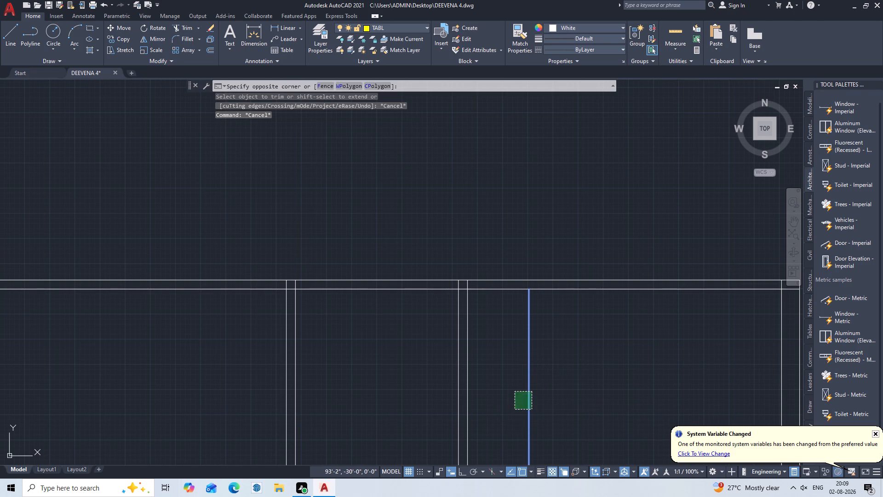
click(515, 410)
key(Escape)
Trim the new vertical line inside the bottom wall and between the bottom wall and the lower horizontal partition.
scroll(515, 410, down, 2)
middle_click(515, 410)
middle_click(516, 410)
middle_click(516, 409)
middle_drag(518, 405, 519, 283)
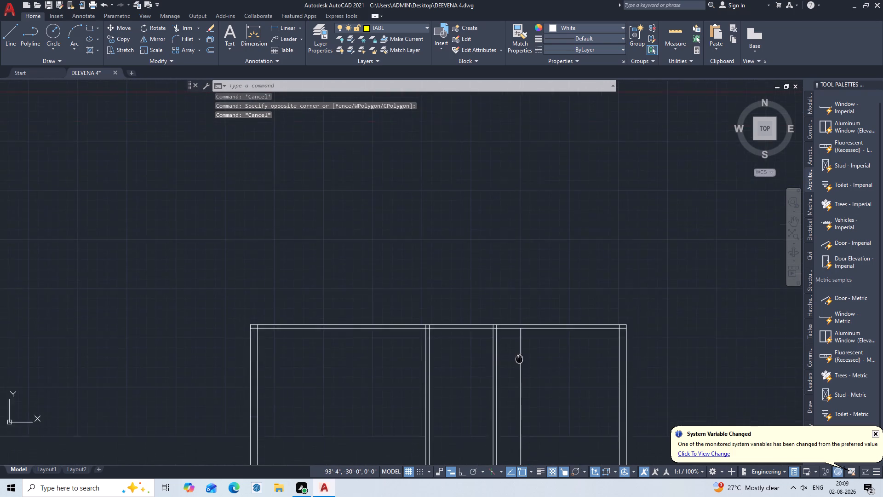
middle_drag(519, 283, 524, 179)
scroll(515, 345, up, 2)
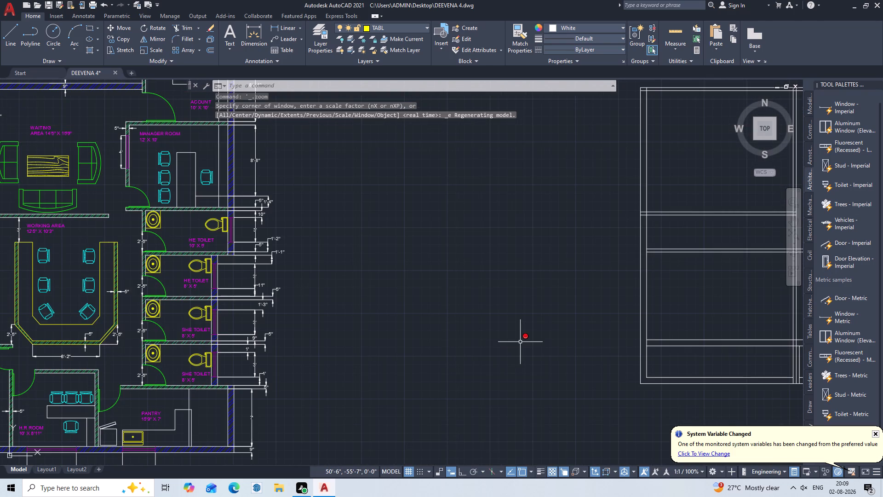
scroll(526, 338, down, 1)
middle_drag(578, 323, 281, 320)
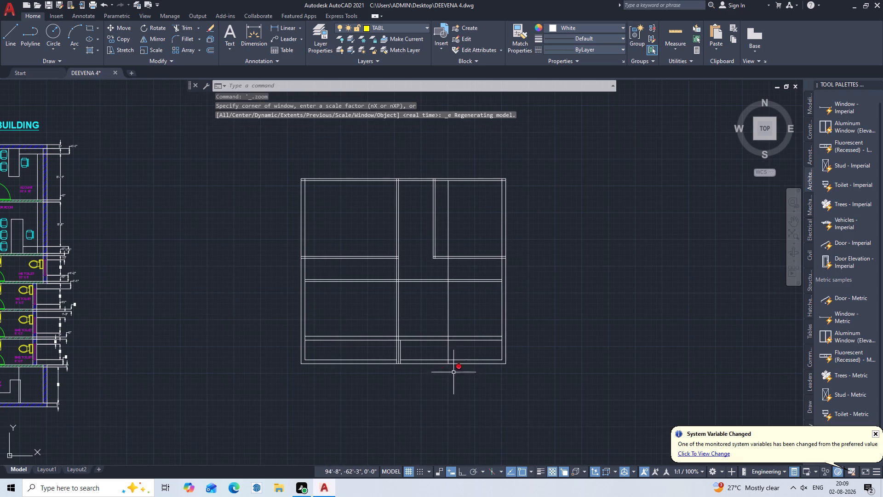
scroll(446, 356, up, 5)
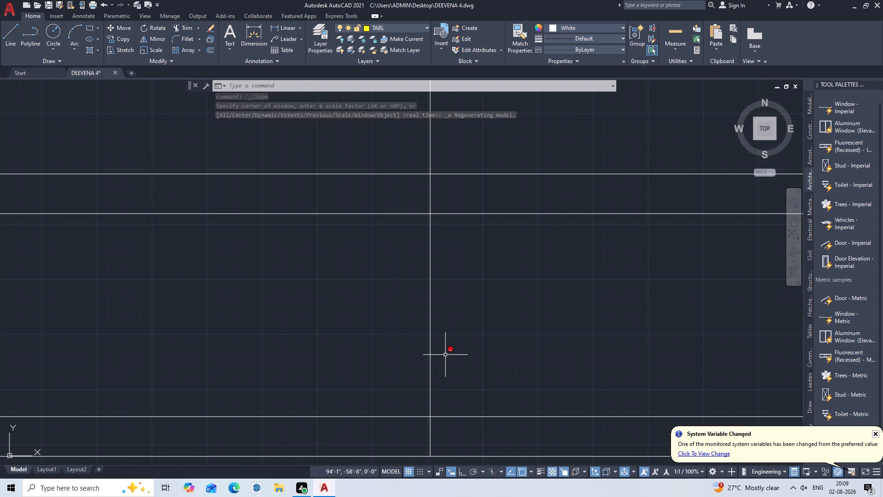
key(r)
key(Escape)
key(t)
key(r)
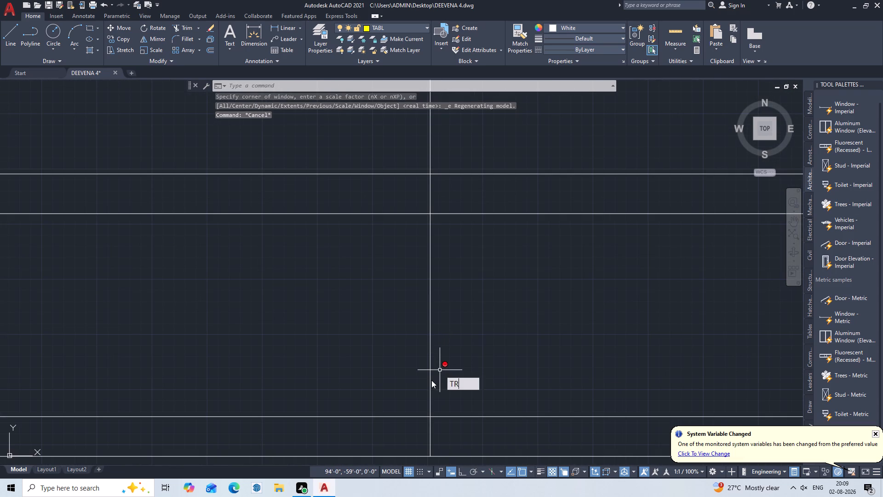
key(Return)
drag(442, 427, 426, 445)
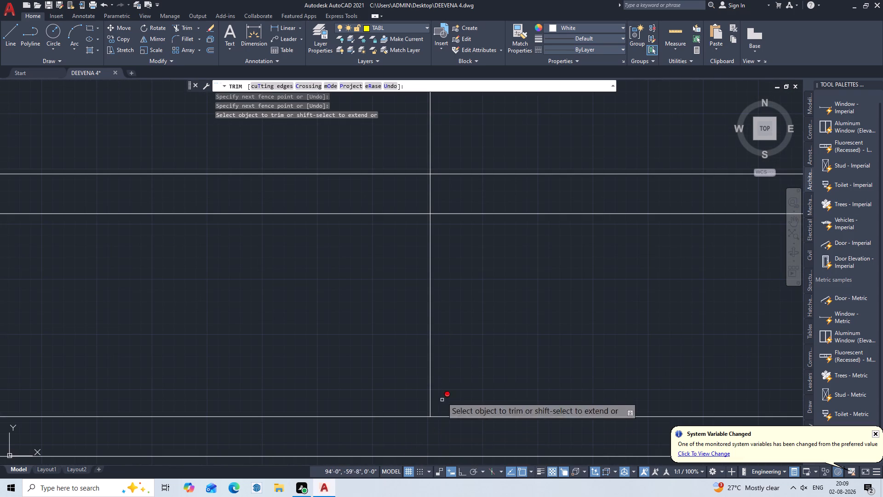
click(458, 332)
click(396, 377)
scroll(465, 283, down, 1)
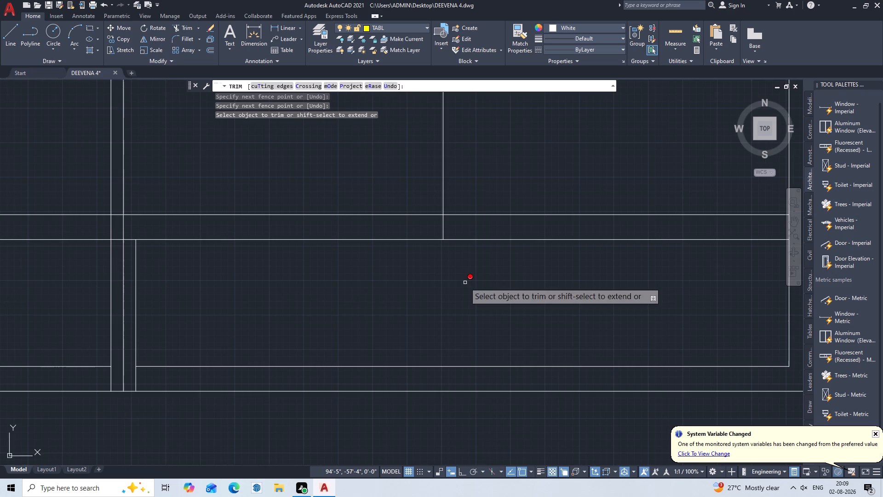
middle_drag(465, 283, 497, 387)
middle_click(496, 391)
click(482, 238)
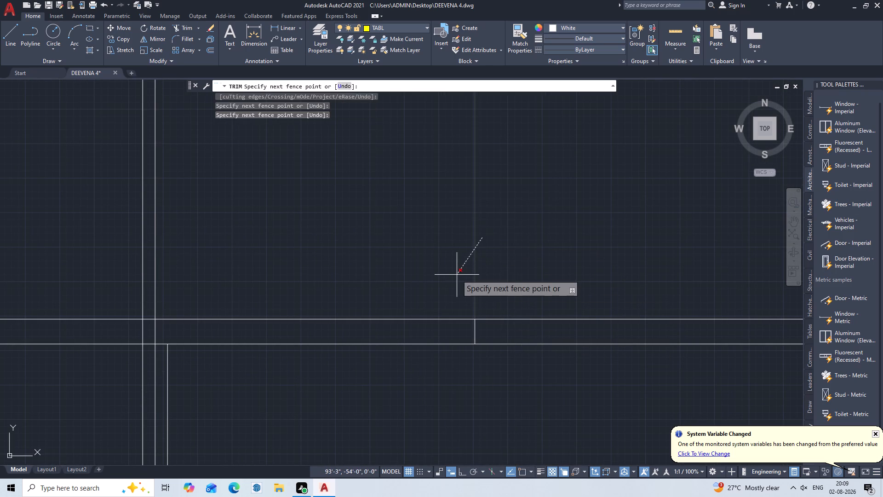
click(506, 251)
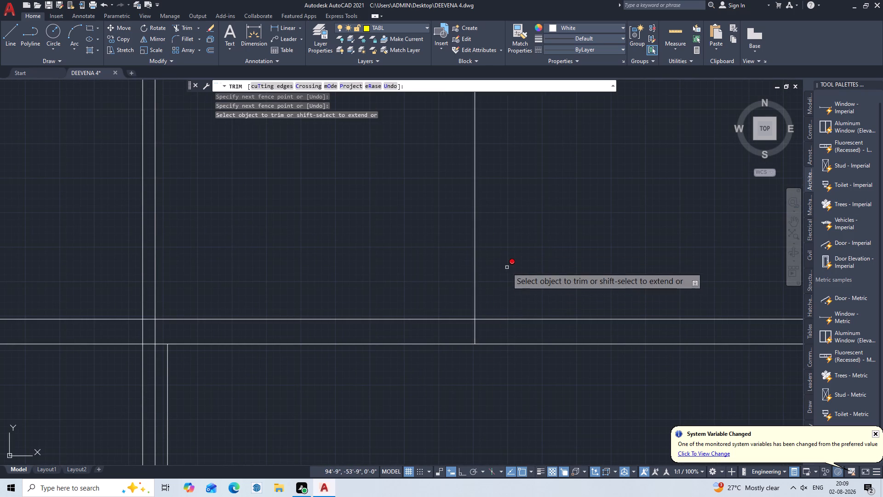
Trim away the new vertical line above the middle horizontal partition, through the corridor, the upper-right room and that room's bottom partition.
scroll(505, 320, down, 1)
scroll(525, 214, down, 1)
middle_drag(523, 217, 526, 288)
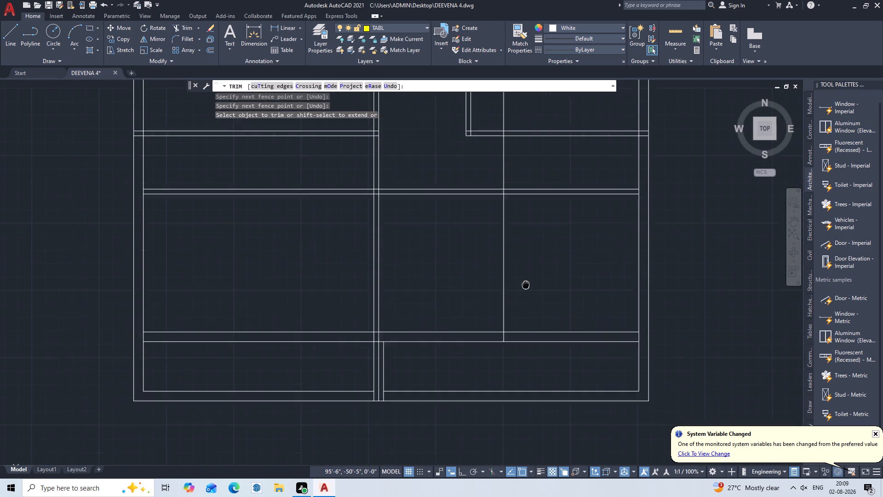
middle_drag(526, 288, 535, 344)
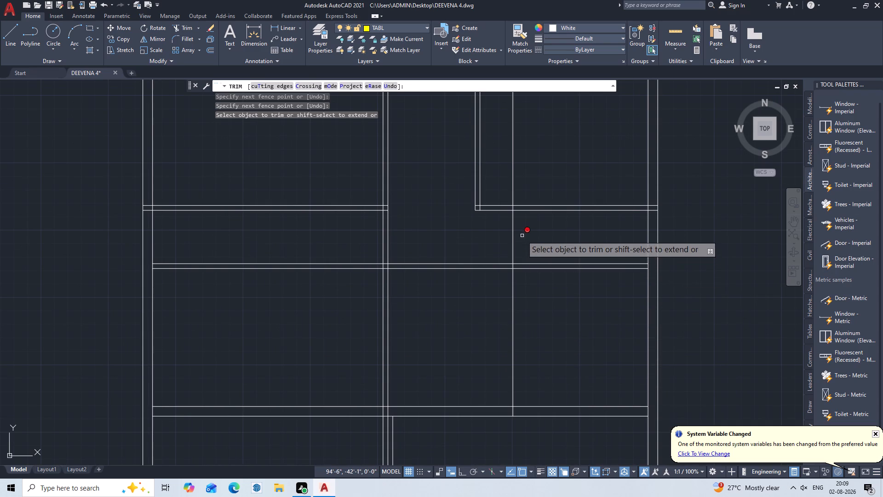
click(522, 236)
click(507, 246)
scroll(552, 147, down, 1)
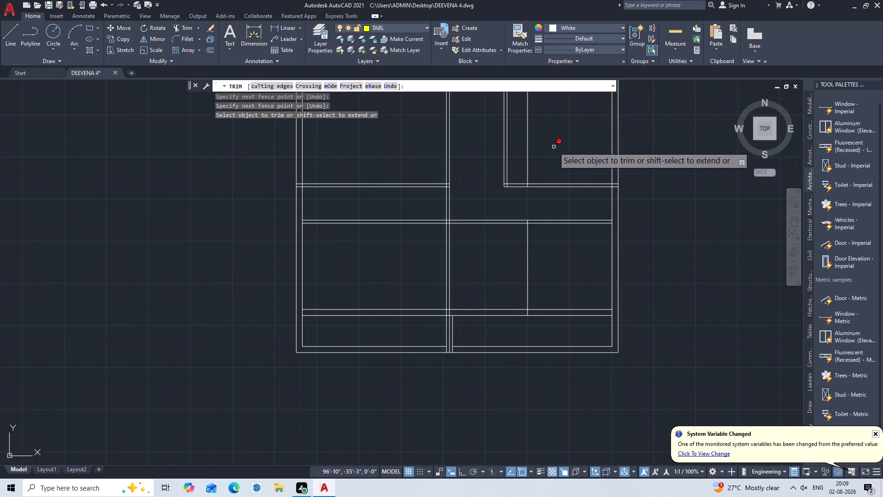
middle_drag(550, 149, 567, 253)
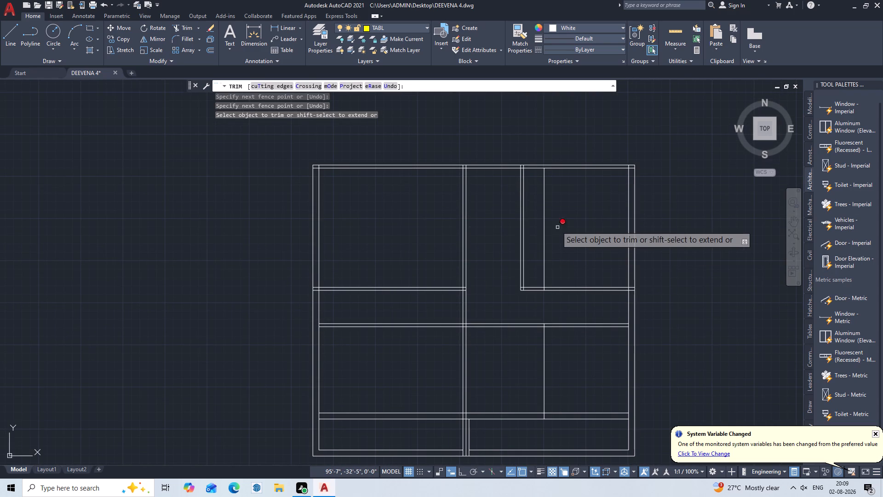
drag(551, 220, 546, 222)
double_click(539, 237)
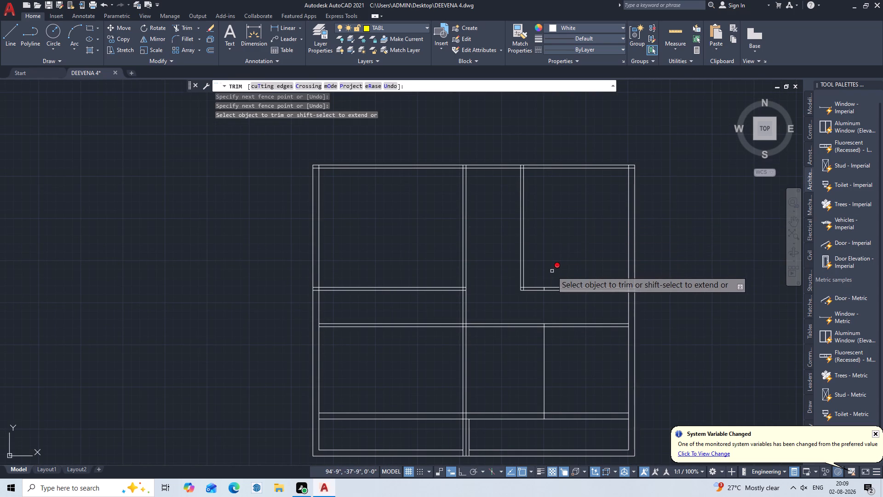
scroll(552, 271, up, 3)
scroll(516, 331, up, 3)
click(517, 372)
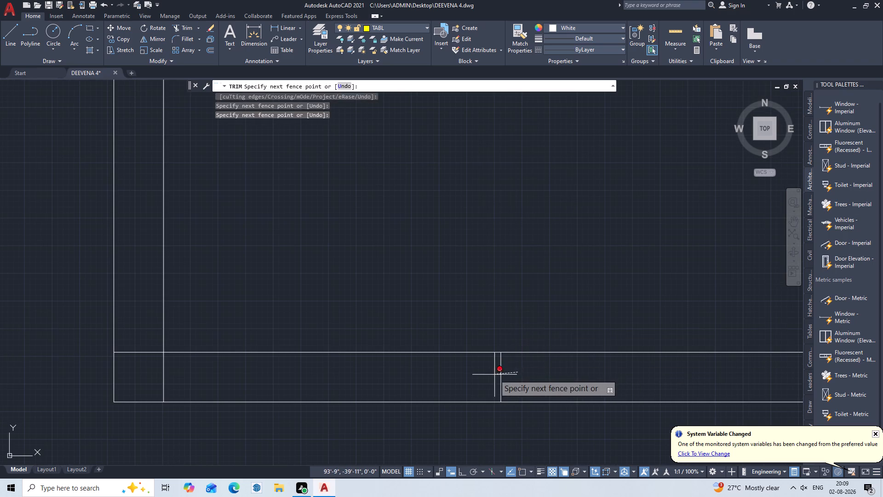
double_click(494, 375)
scroll(552, 281, down, 2)
key(Escape)
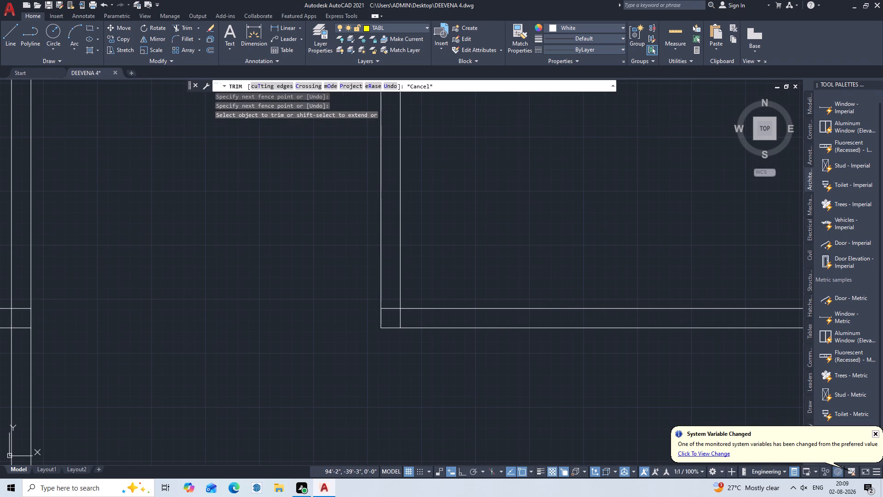
scroll(552, 281, down, 4)
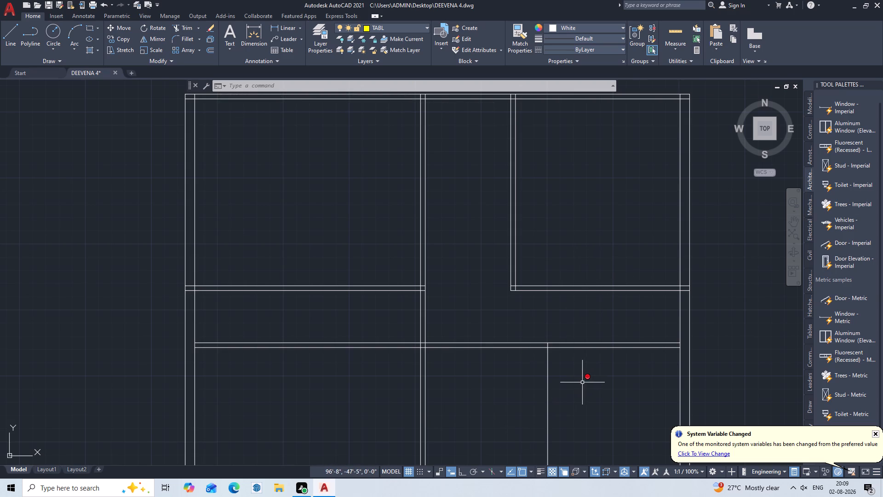
Offset the remaining vertical line between the middle and lower horizontal partitions 4.5" to the right.
key(o)
key(Return)
text(4.5)
key(shift+quotedbl)
key(Return)
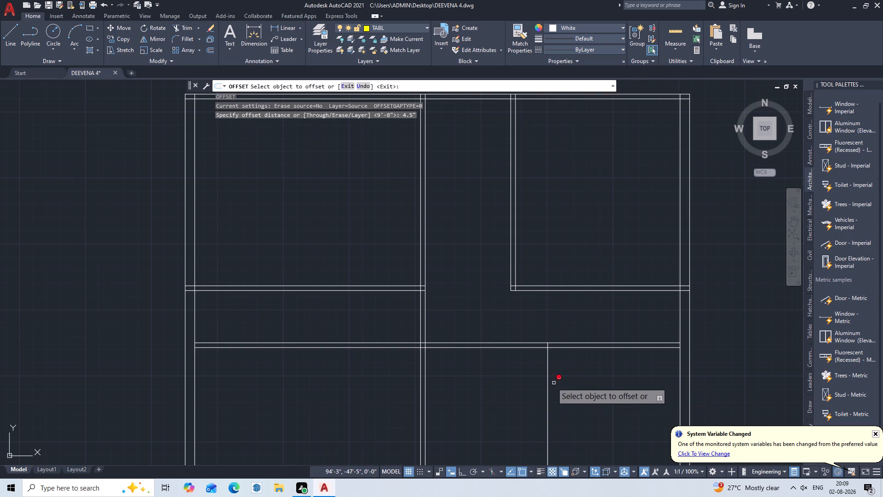
click(548, 400)
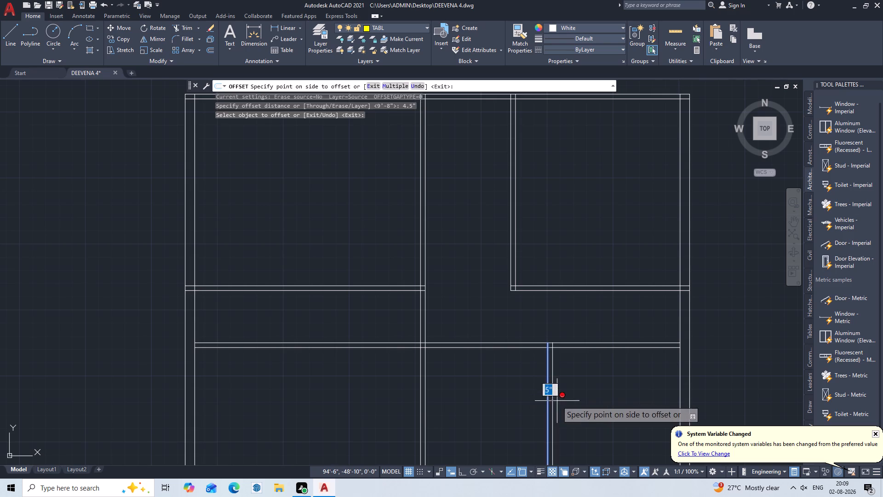
click(557, 401)
key(Escape)
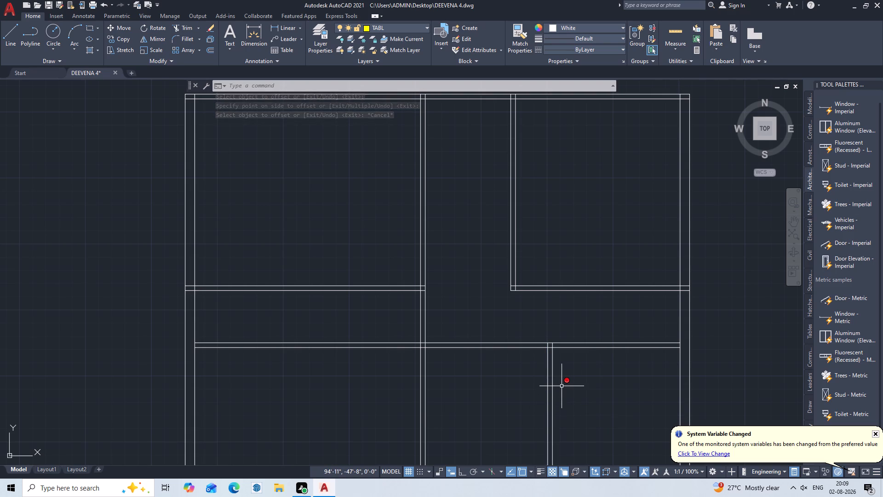
Start a dimension on the upper part of the redrawn plan.
middle_drag(557, 238, 567, 301)
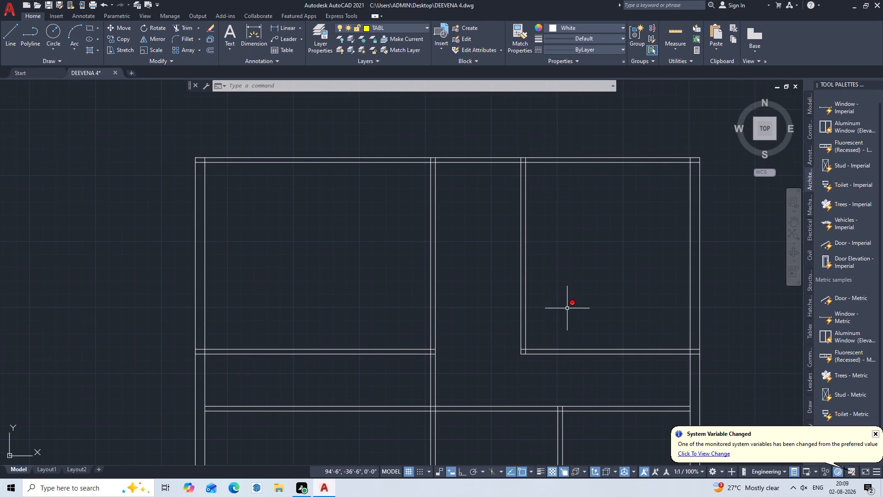
middle_drag(567, 308, 606, 302)
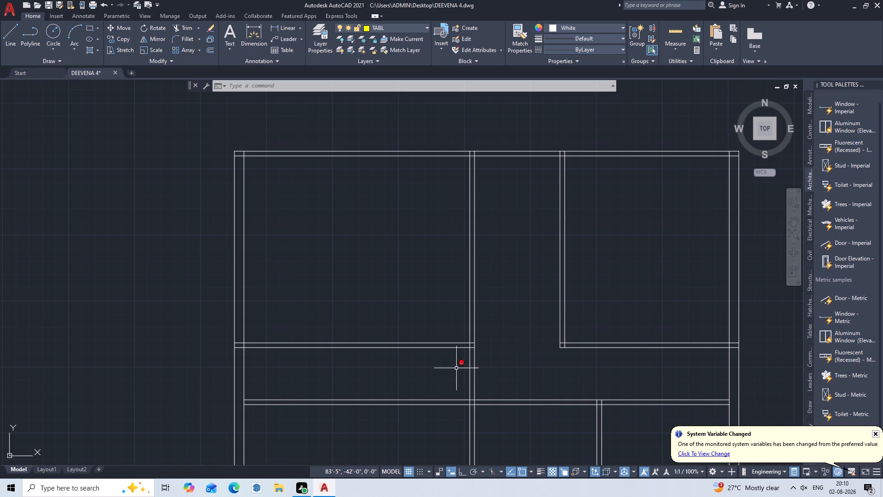
click(251, 33)
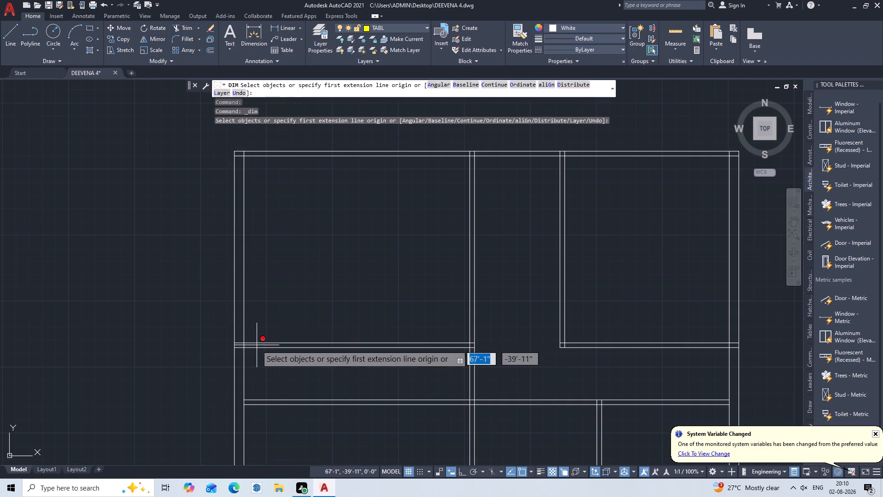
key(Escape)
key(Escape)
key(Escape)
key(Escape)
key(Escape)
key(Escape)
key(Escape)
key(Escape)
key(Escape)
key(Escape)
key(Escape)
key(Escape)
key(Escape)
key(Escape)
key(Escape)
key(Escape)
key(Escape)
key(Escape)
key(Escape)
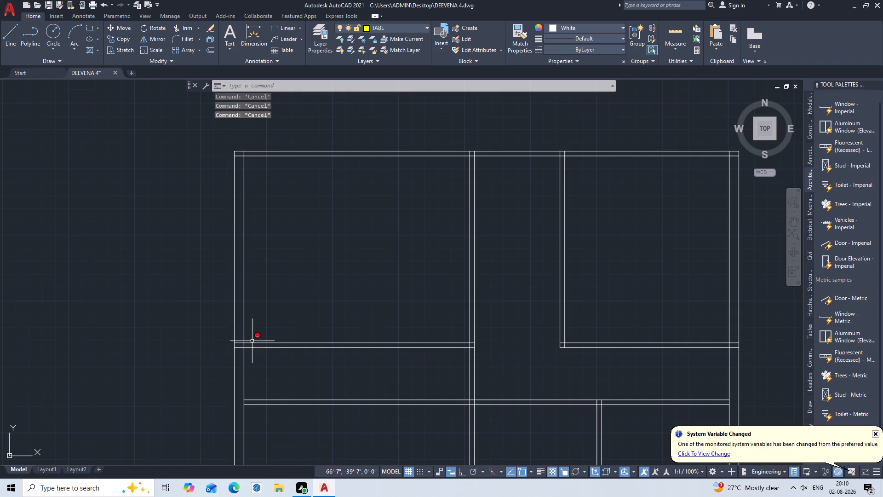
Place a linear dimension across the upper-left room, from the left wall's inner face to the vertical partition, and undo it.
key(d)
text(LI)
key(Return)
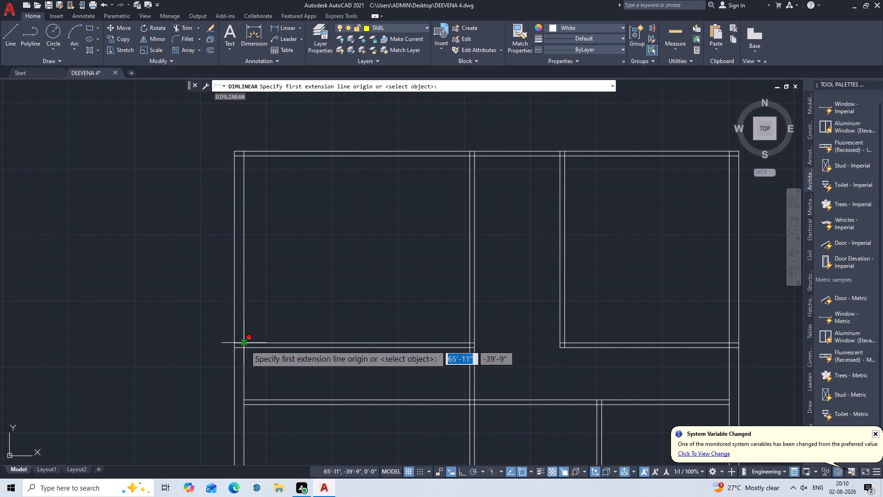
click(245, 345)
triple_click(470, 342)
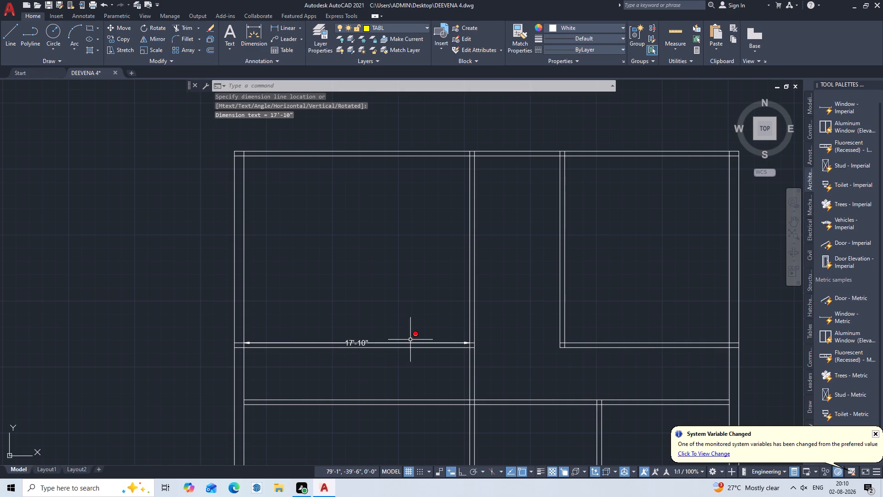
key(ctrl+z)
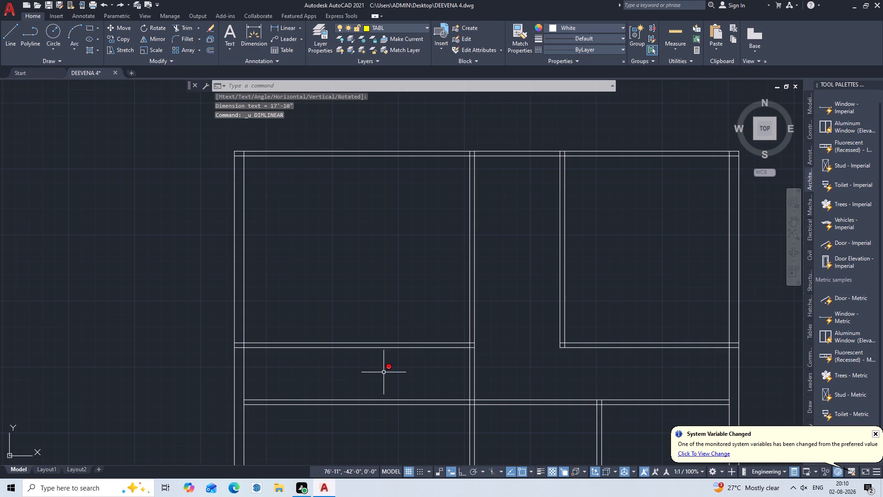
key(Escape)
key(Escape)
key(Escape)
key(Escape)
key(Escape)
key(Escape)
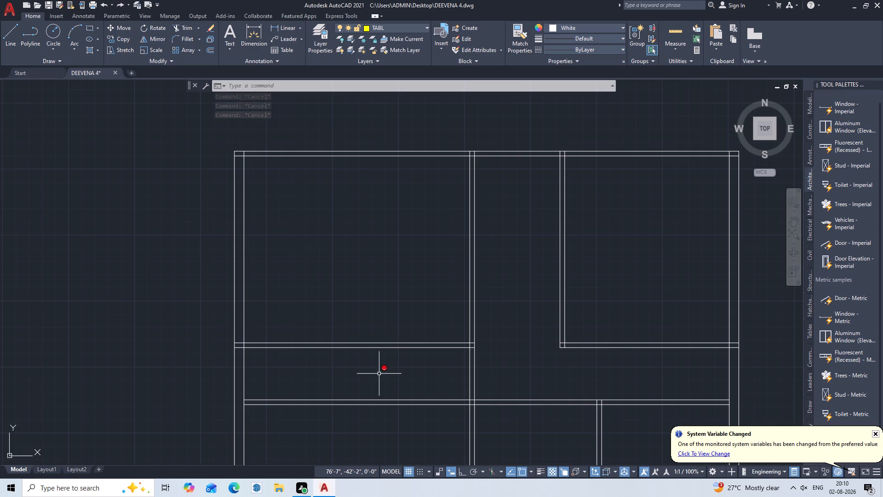
Offset the left wall's inner line 10'10" to the right.
key(o)
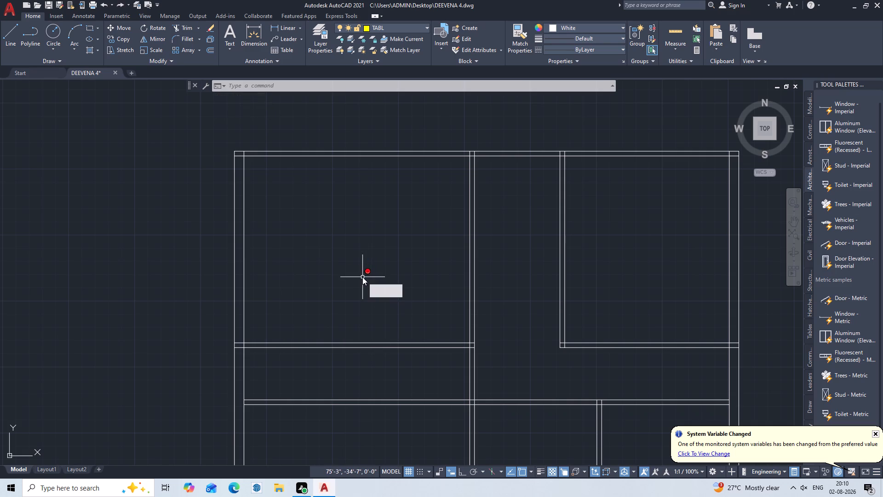
key(Return)
text(10)
text('10")
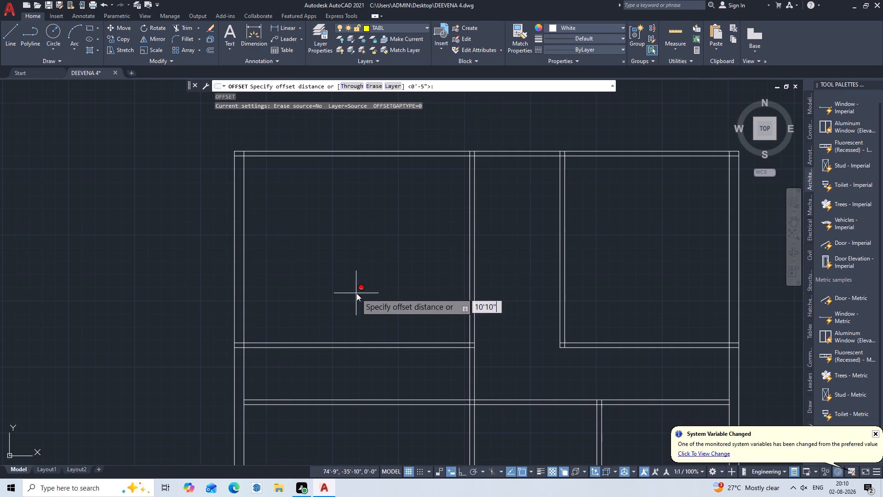
key(Return)
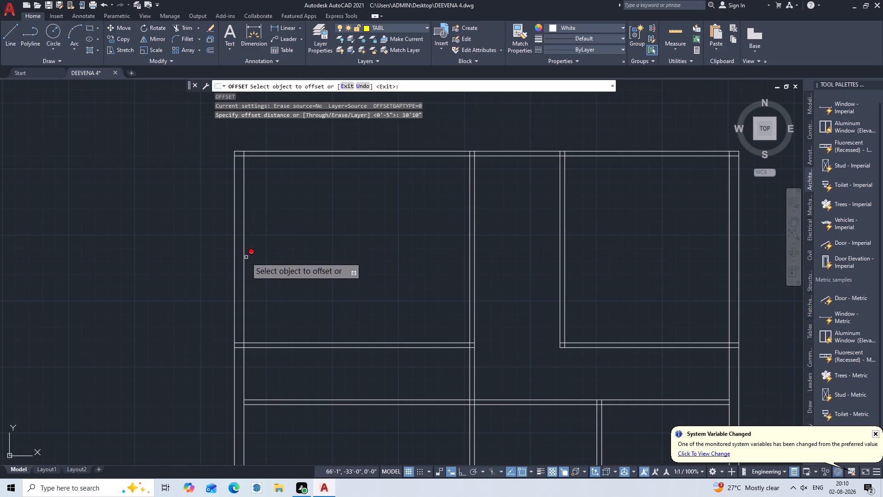
double_click(244, 263)
triple_click(266, 266)
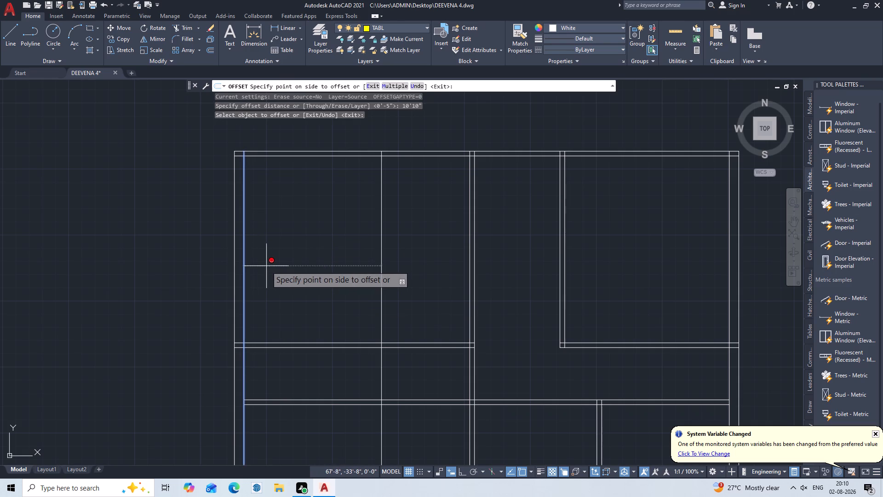
double_click(266, 266)
key(Escape)
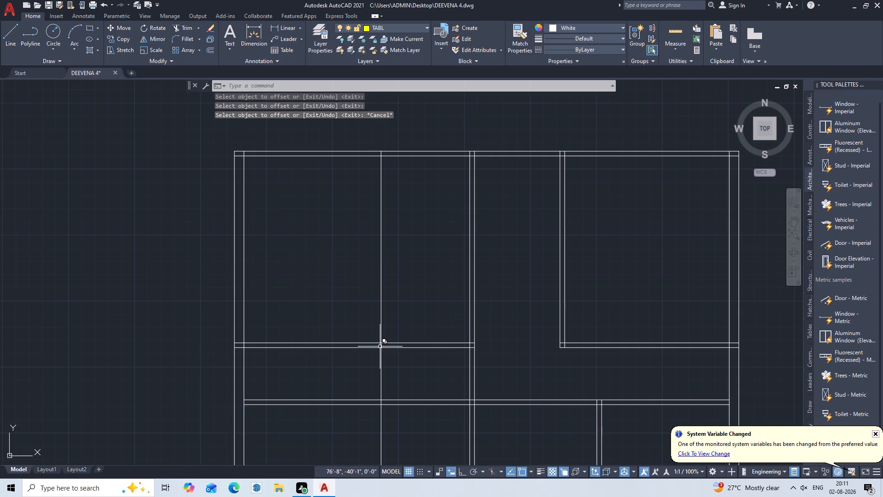
Trim away the old vertical partition pair above the middle-left horizontal partition, including the short pieces inside the top wall.
text(TR)
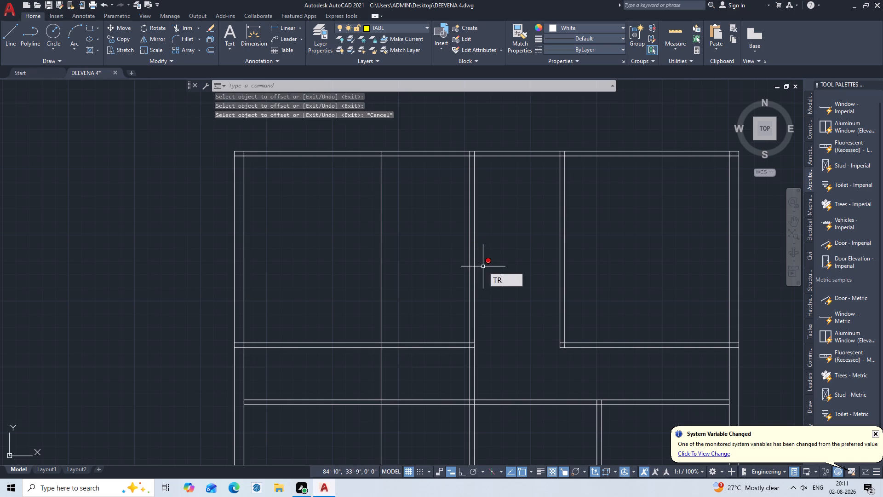
key(Return)
key(Return)
triple_click(497, 242)
double_click(446, 287)
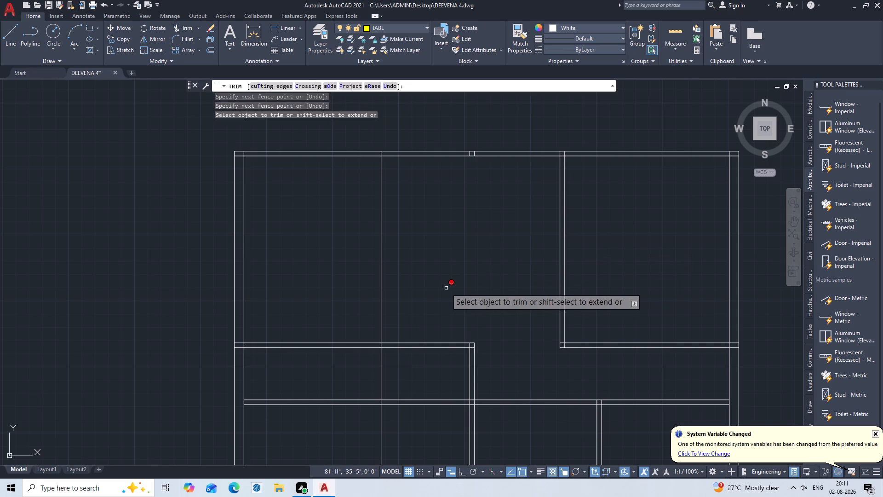
scroll(482, 180, up, 2)
middle_drag(482, 180, 487, 215)
middle_drag(487, 227, 501, 327)
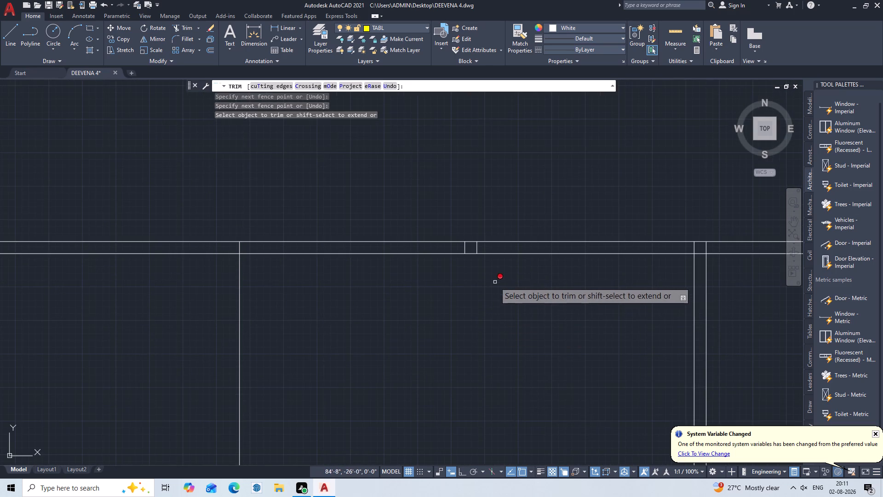
scroll(487, 250, up, 2)
drag(484, 242, 475, 243)
drag(435, 252, 427, 254)
double_click(418, 246)
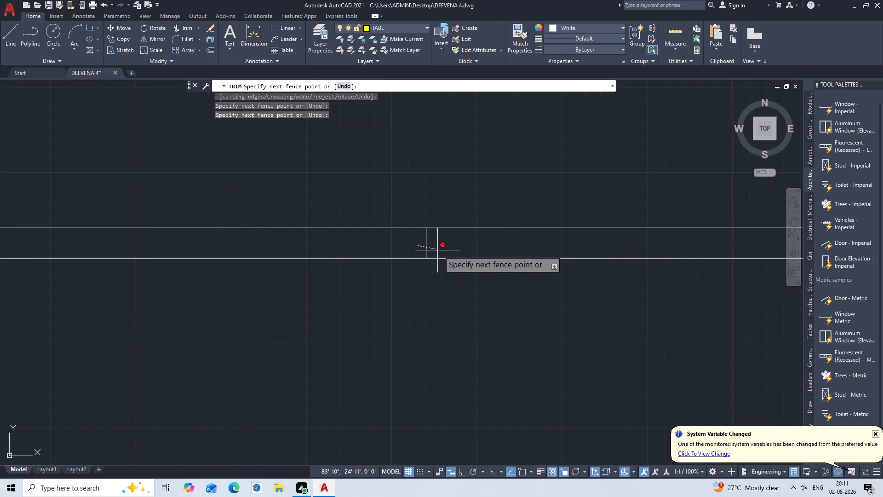
double_click(457, 255)
key(Escape)
Offset the new vertical line in the upper-left area 4.5" to the right to form a partition.
scroll(457, 255, down, 3)
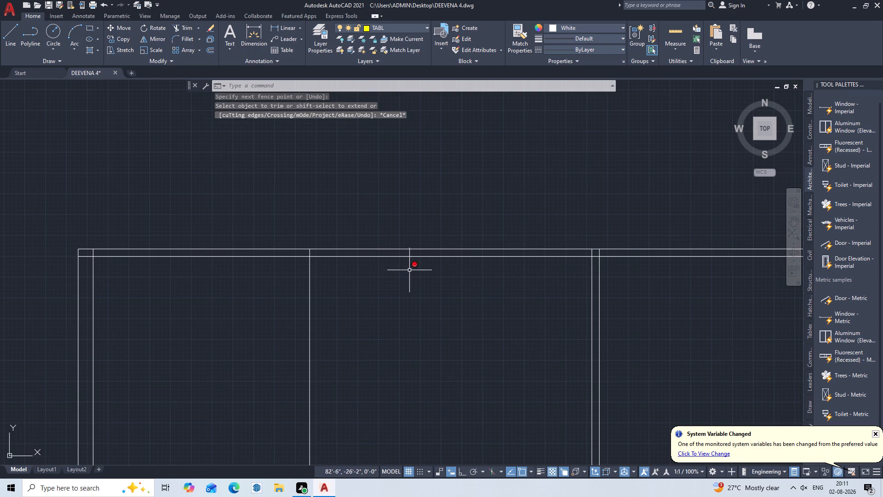
middle_drag(364, 262, 499, 268)
middle_drag(502, 342, 504, 342)
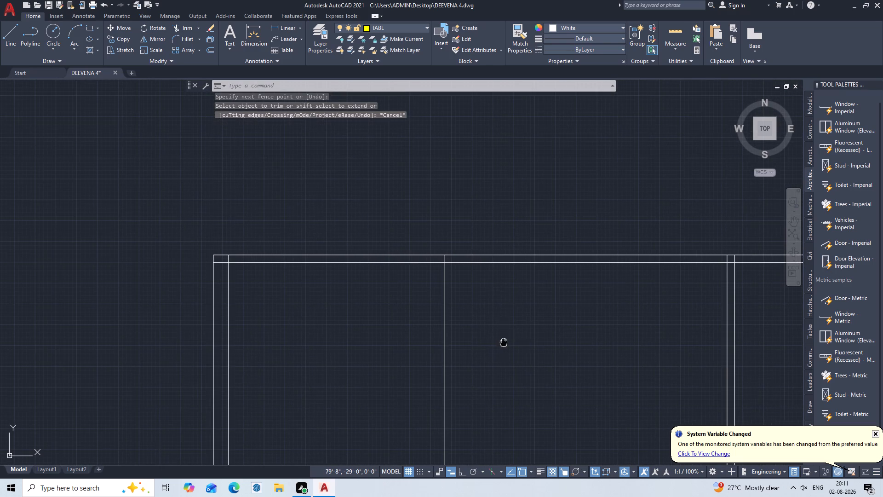
middle_drag(504, 342, 497, 201)
key(o)
key(Return)
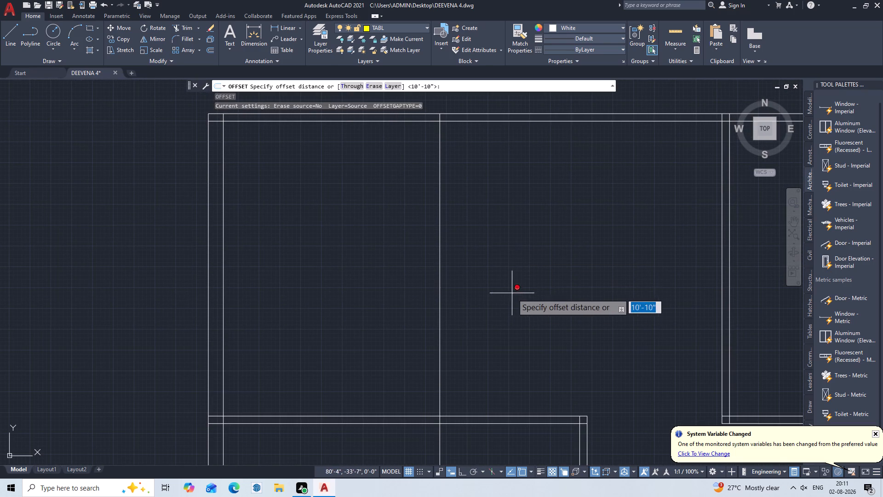
key(4)
key(period)
text(85)
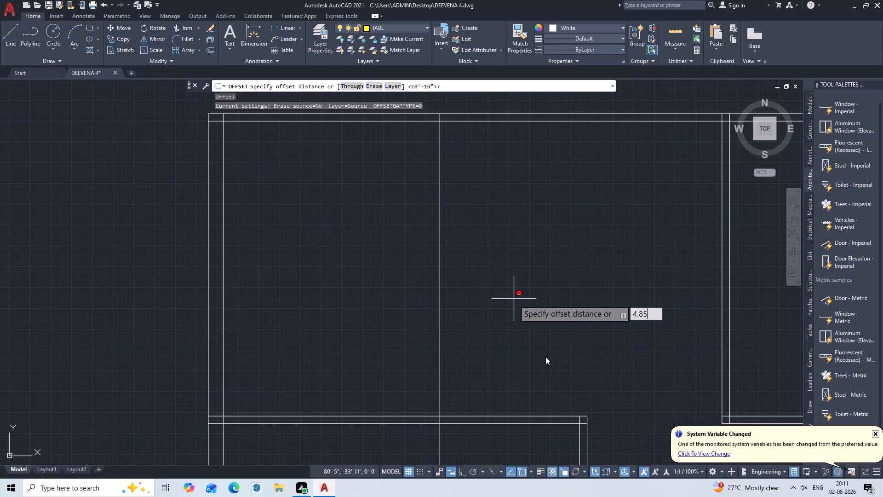
key(BackSpace)
key(BackSpace)
key(5)
key(shift+quotedbl)
key(Return)
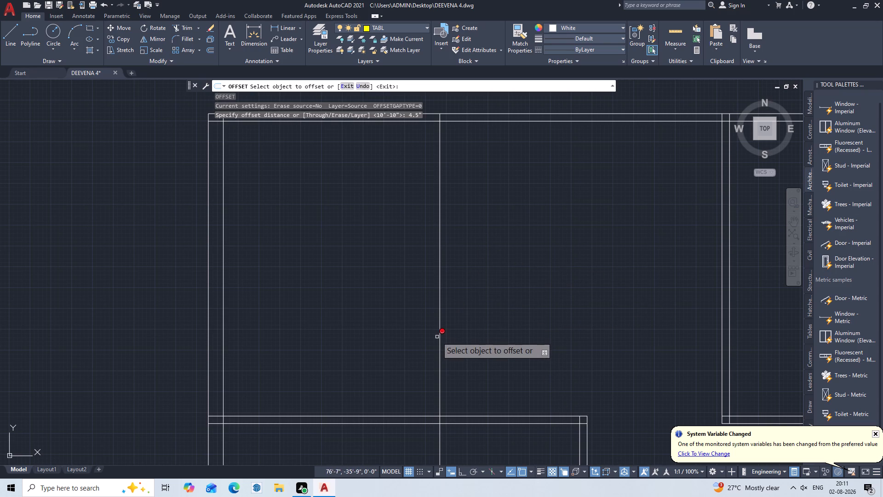
double_click(439, 348)
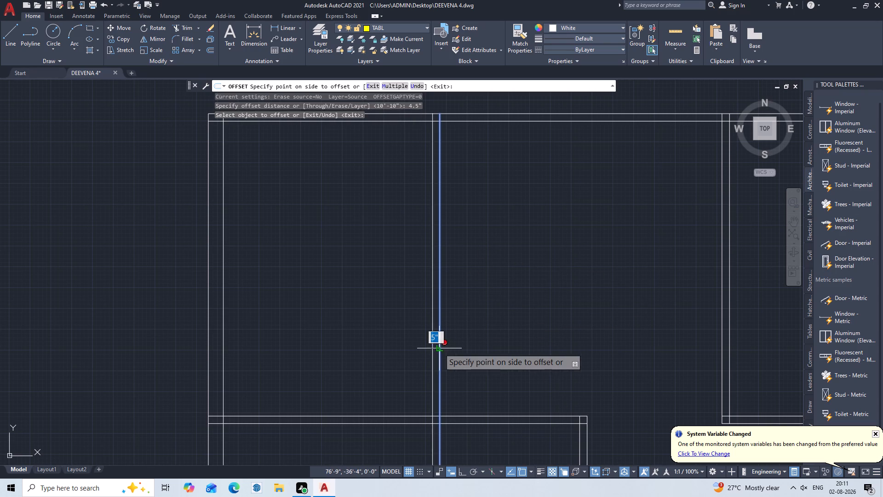
triple_click(453, 350)
key(Escape)
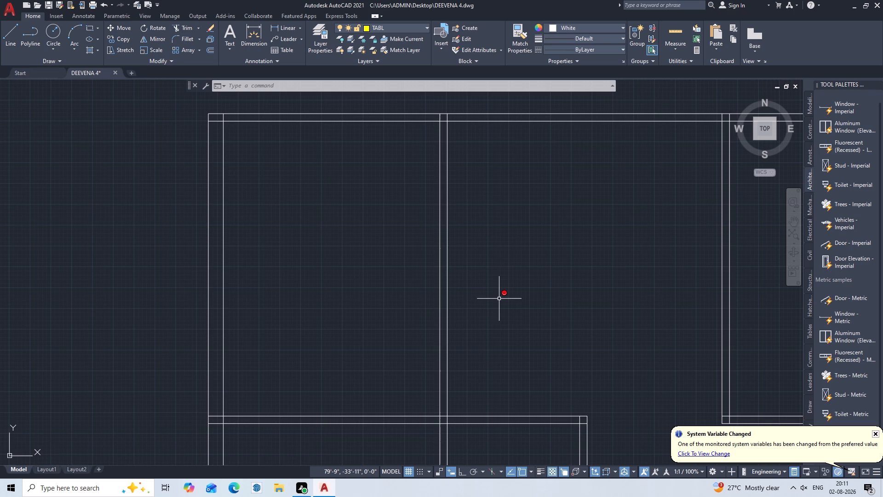
Offset the new partition's right-hand line 8'2" to the right.
key(o)
key(Return)
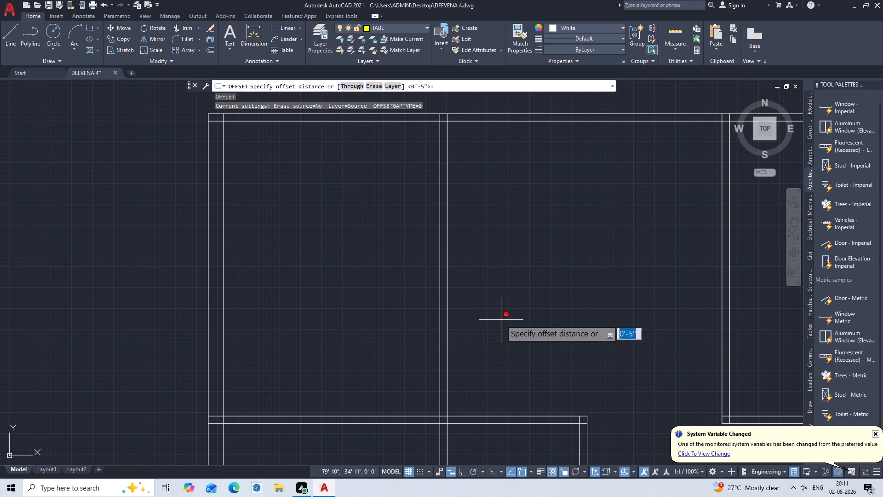
key(8)
text('2")
key(Return)
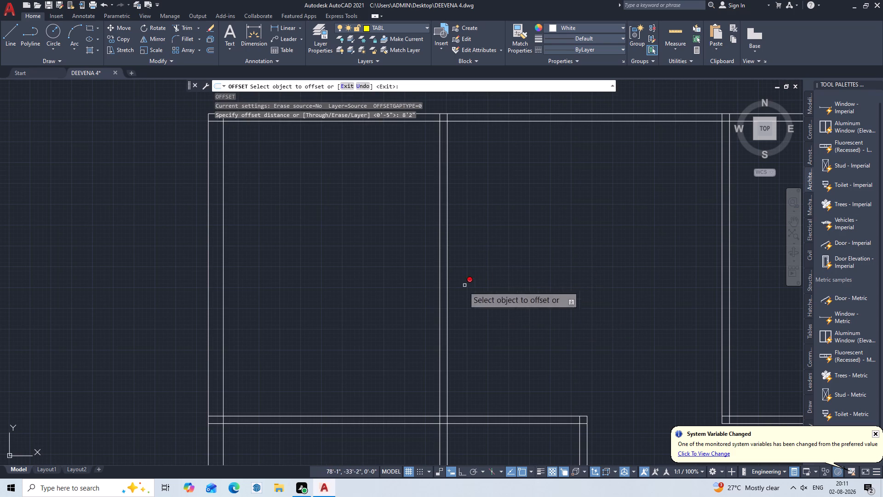
double_click(448, 330)
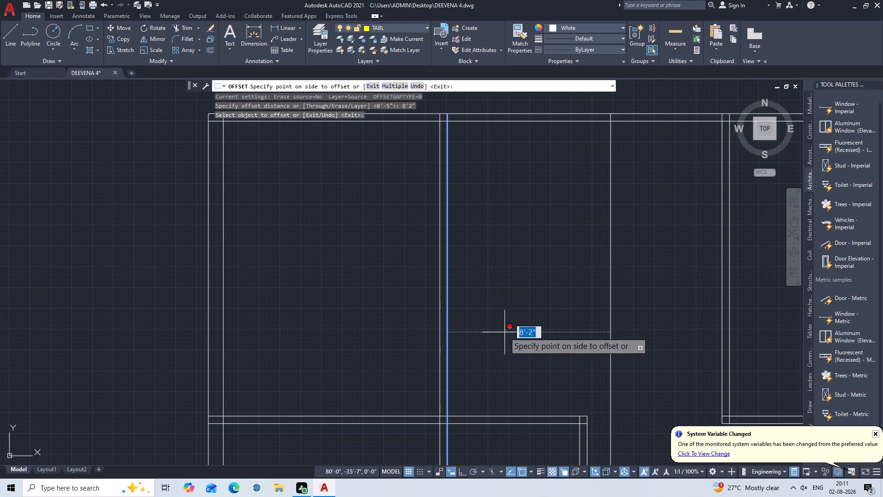
triple_click(506, 332)
key(Escape)
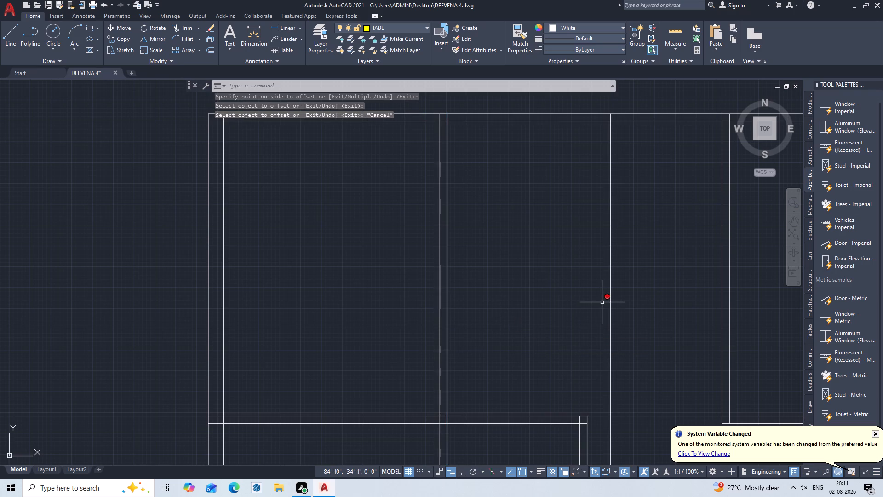
Offset the newest vertical line 4.5" to the right to form a second partition.
key(o)
key(Return)
key(4)
key(period)
key(5)
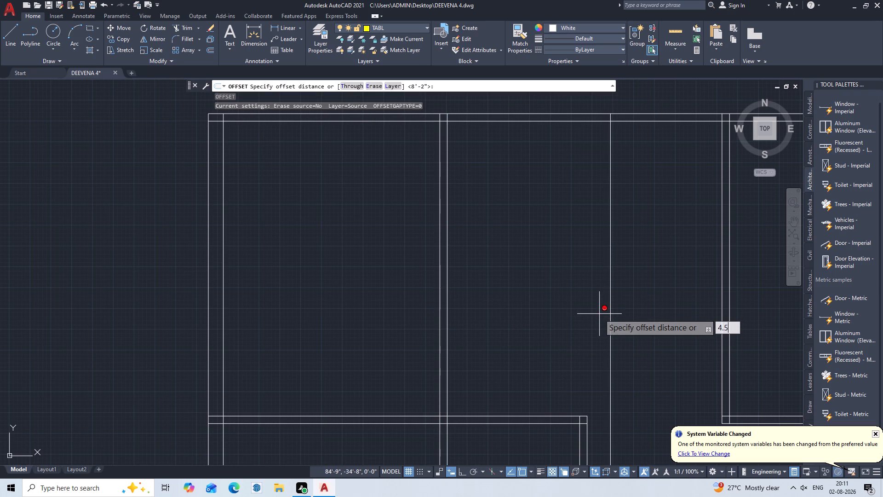
key(shift+quotedbl)
key(Return)
double_click(609, 289)
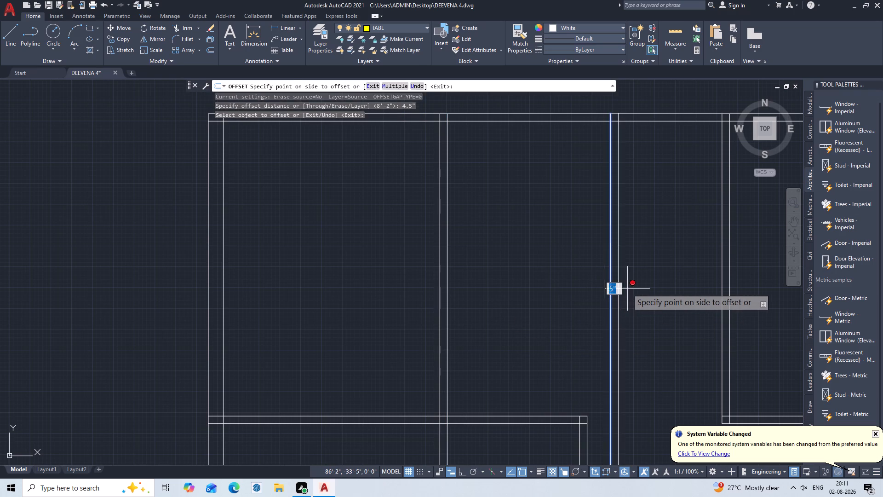
click(627, 289)
key(Escape)
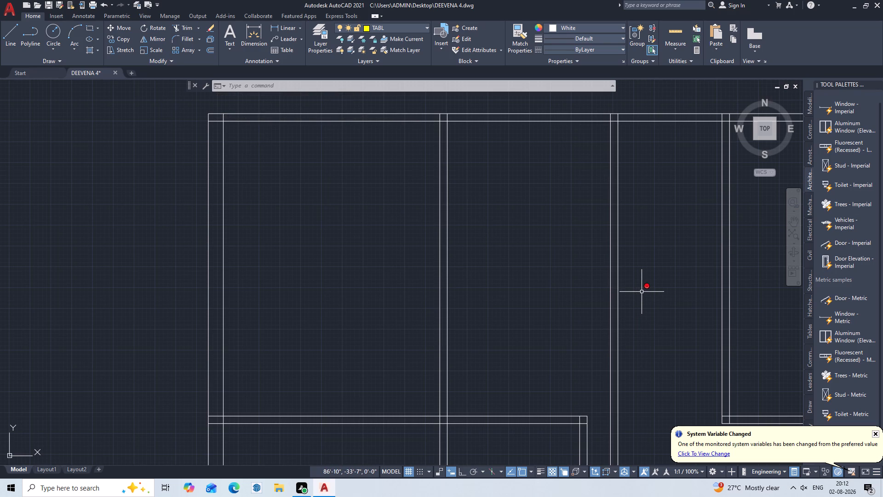
Offset the top wall's inner line 3'2" downward into the plan.
scroll(647, 284, down, 1)
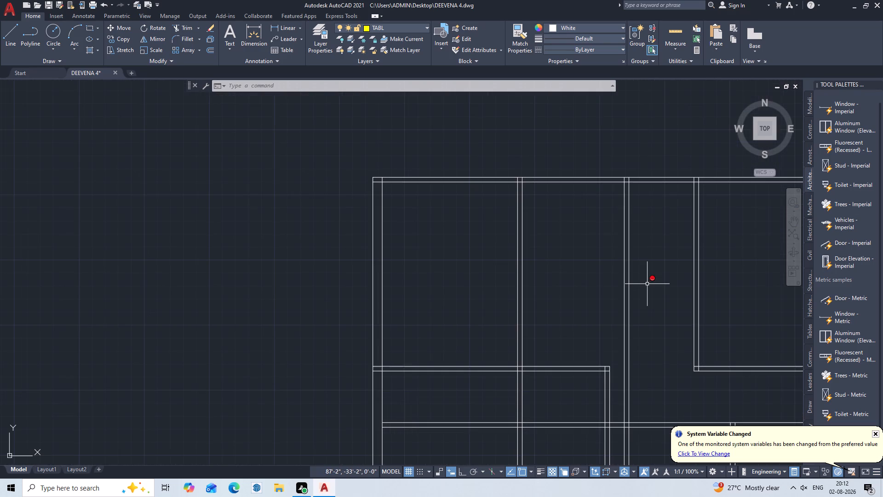
middle_drag(647, 284, 582, 174)
middle_click(565, 163)
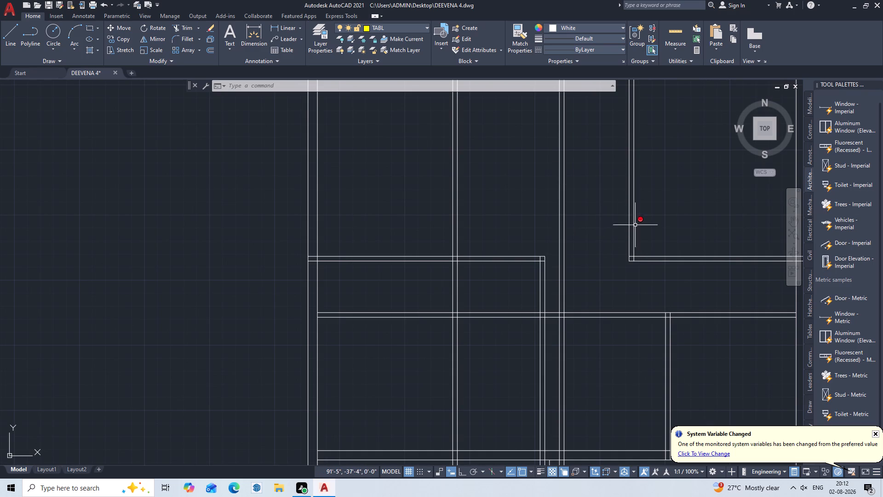
middle_drag(608, 188, 541, 324)
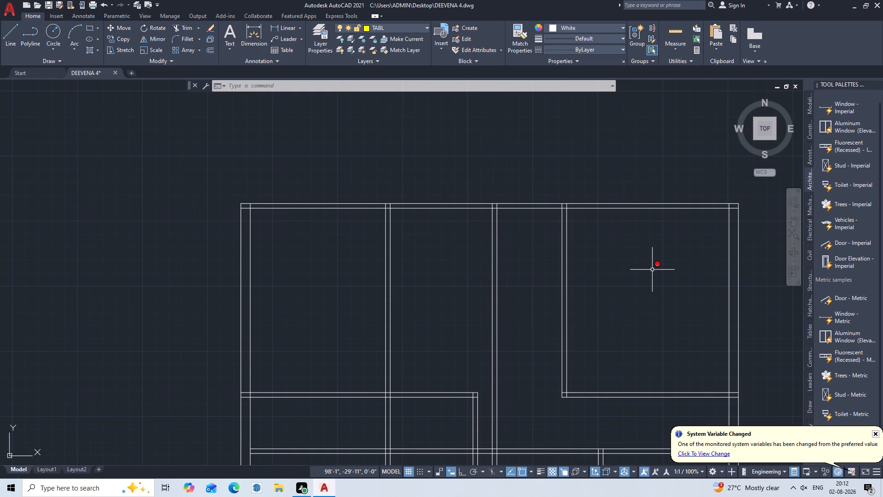
key(o)
key(Return)
key(3)
text('2)
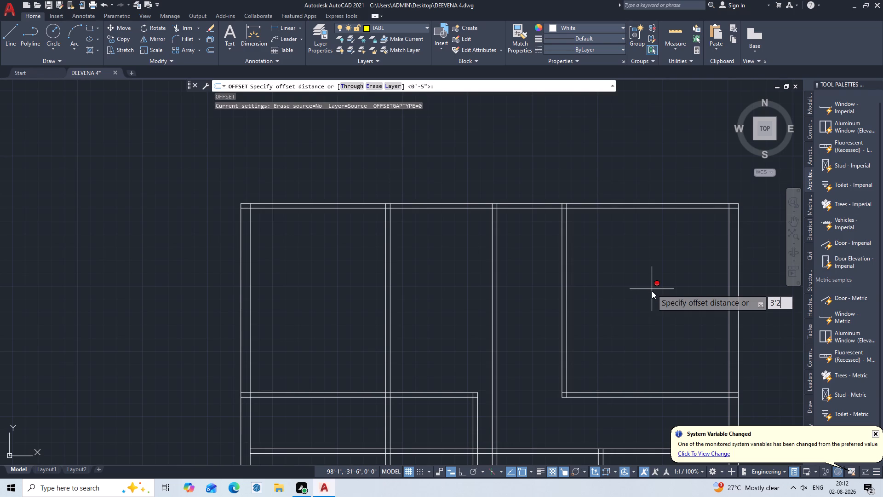
key(shift+quotedbl)
key(Return)
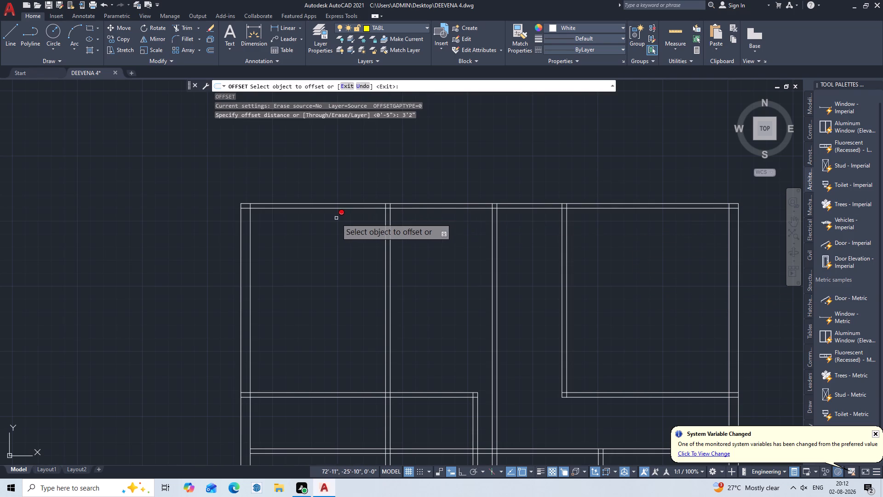
scroll(339, 218, up, 2)
double_click(357, 192)
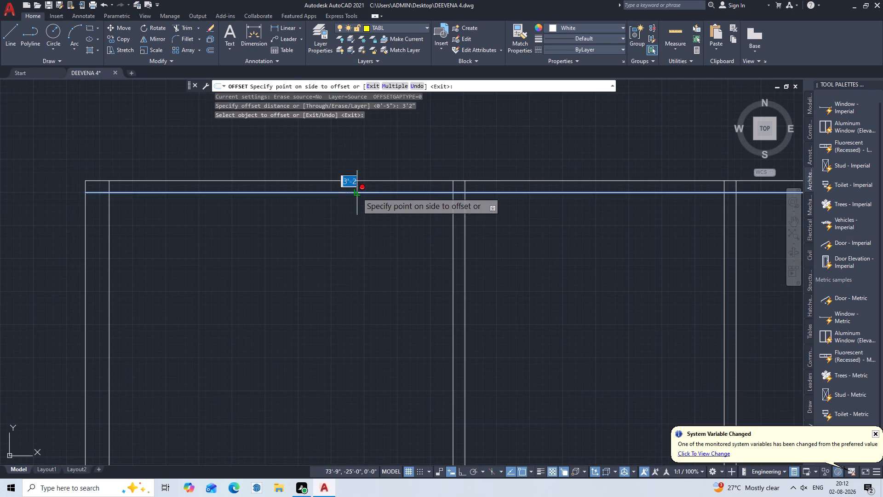
click(349, 215)
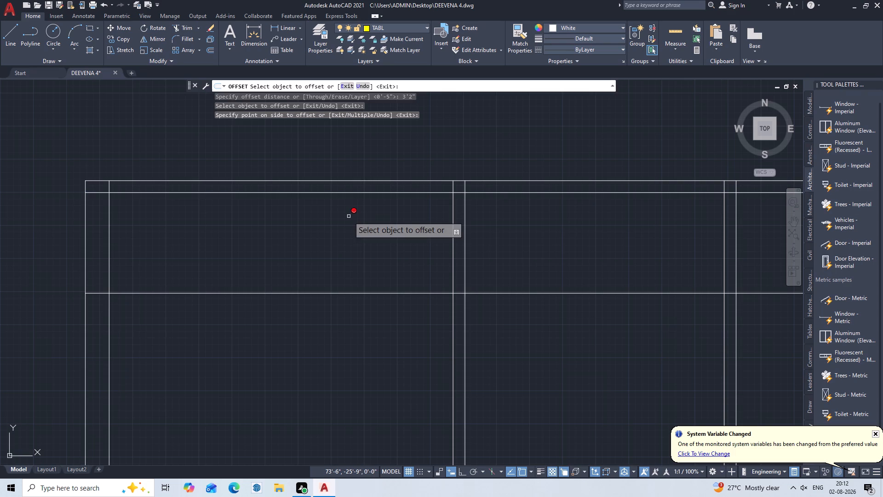
key(Escape)
Offset the new horizontal line 4.5" downward to form a partition below the top wall.
key(o)
key(Return)
text(4.5)
key(shift+quotedbl)
key(Return)
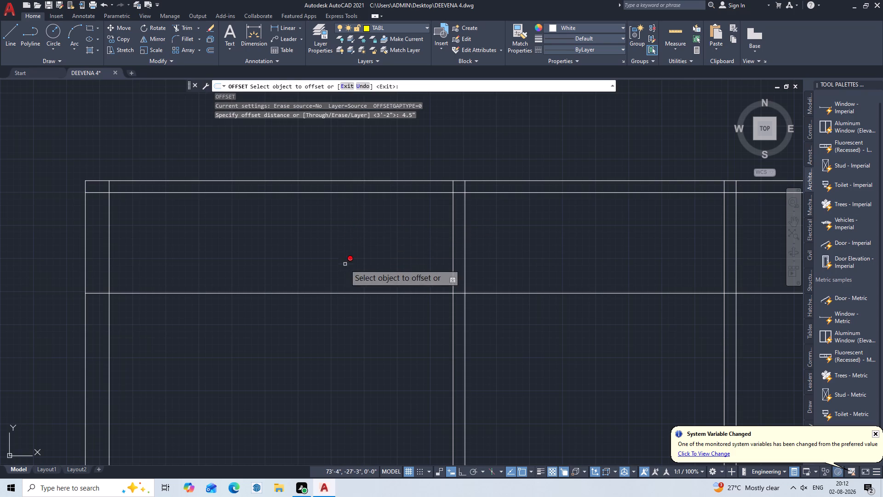
click(353, 292)
click(346, 303)
triple_click(349, 302)
key(Escape)
key(Escape)
key(Escape)
key(Escape)
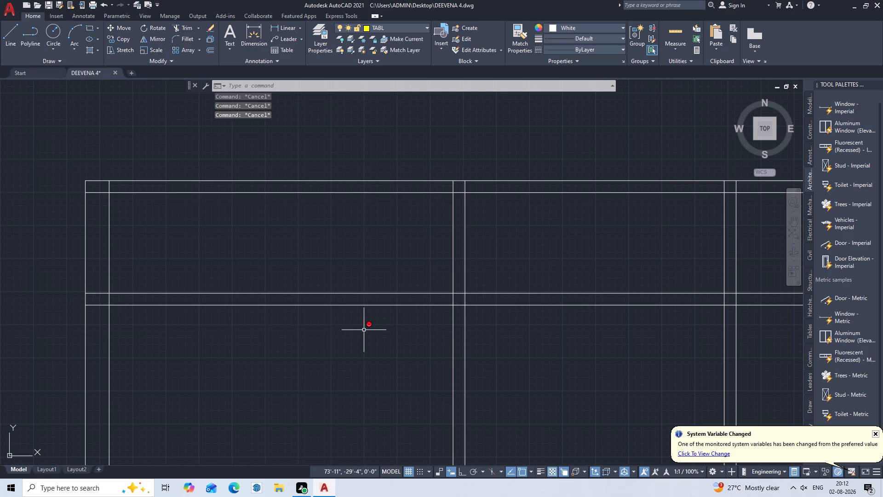
Trim away the new horizontal partition pair across the upper-right room and the passage between it and the second vertical partition.
scroll(401, 279, down, 1)
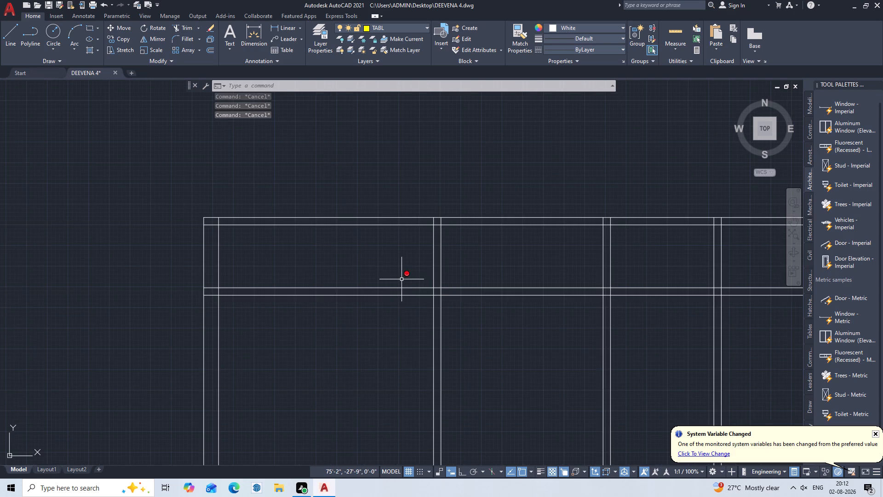
middle_drag(396, 282, 521, 189)
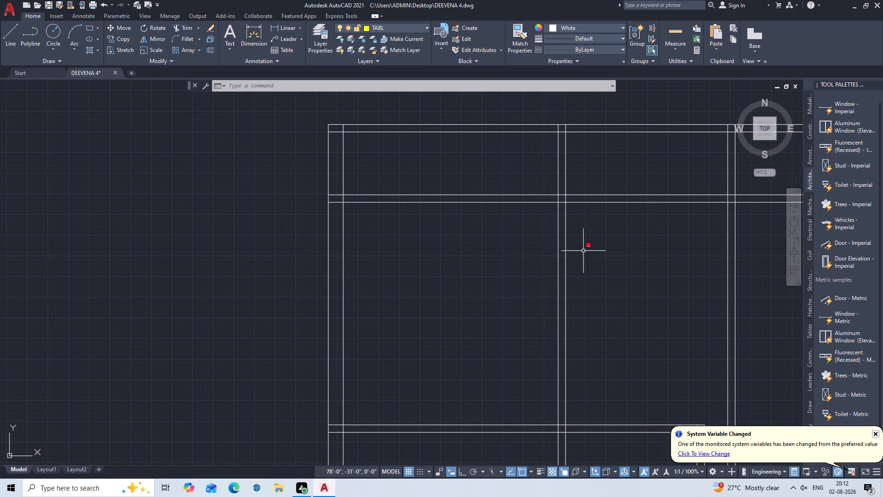
scroll(645, 215, down, 1)
middle_click(649, 215)
middle_drag(652, 216, 401, 213)
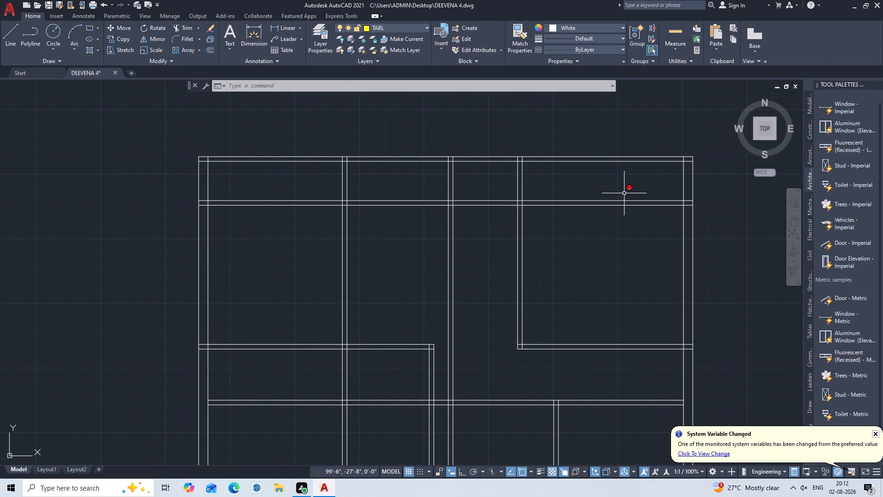
key(y)
key(BackSpace)
text(TR)
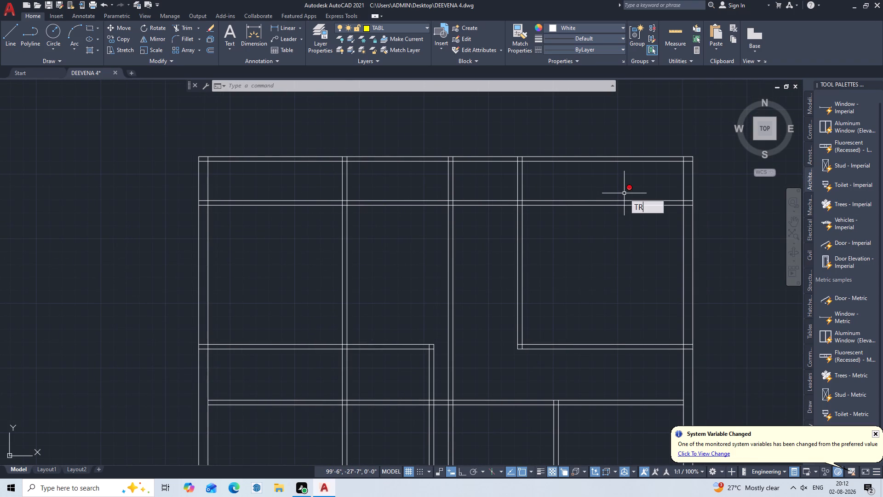
key(Return)
click(634, 186)
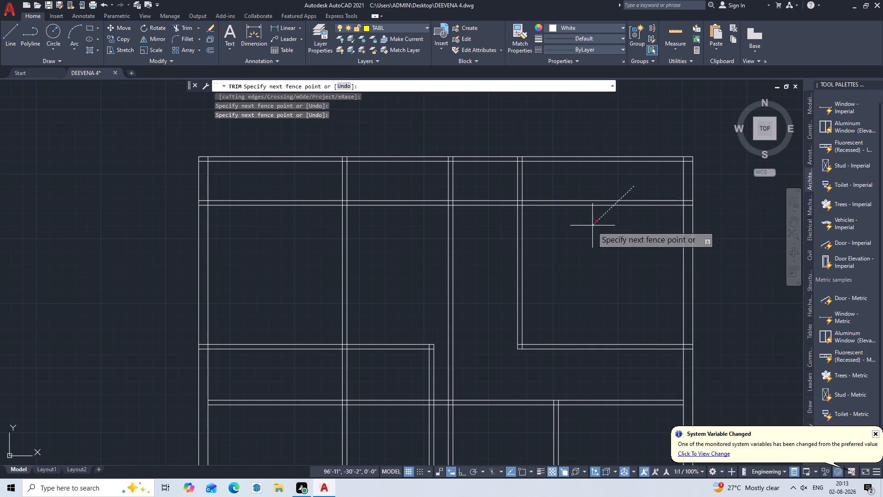
triple_click(584, 243)
double_click(576, 223)
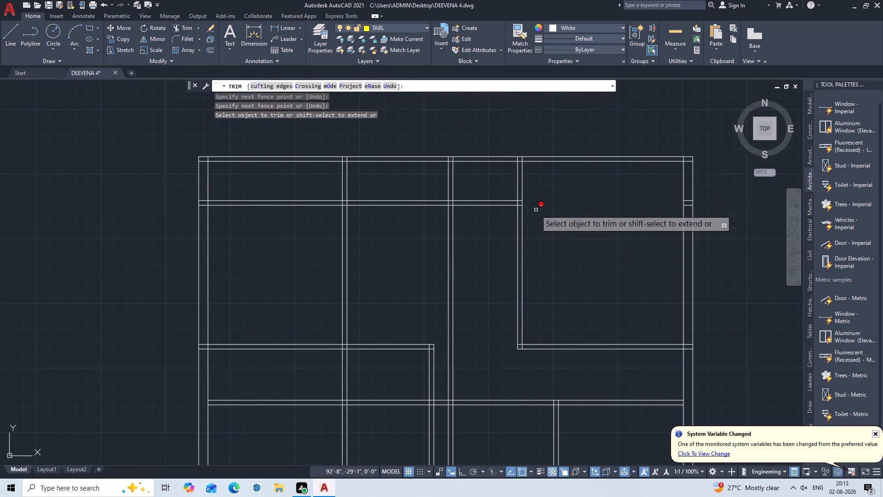
triple_click(501, 188)
click(501, 188)
triple_click(470, 244)
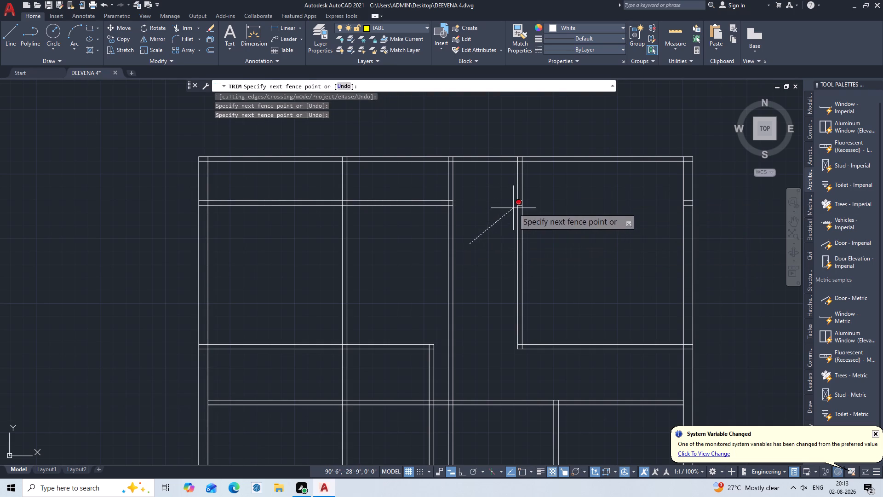
click(494, 202)
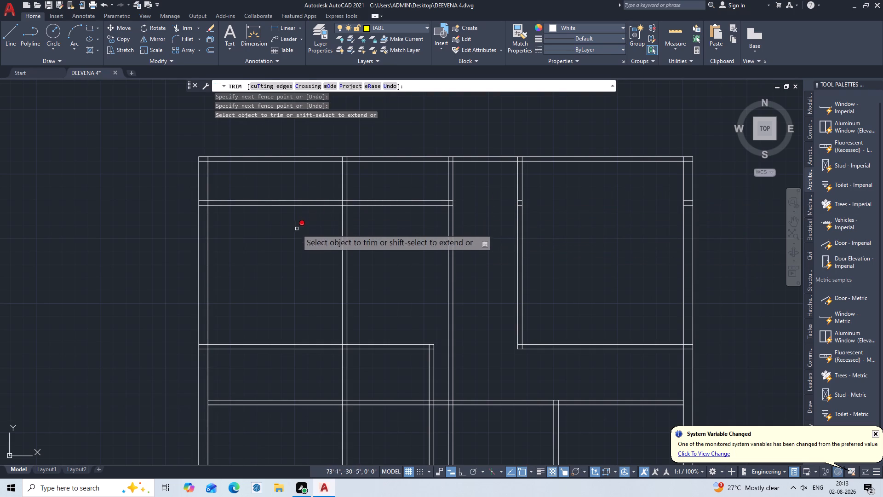
middle_drag(297, 231, 402, 249)
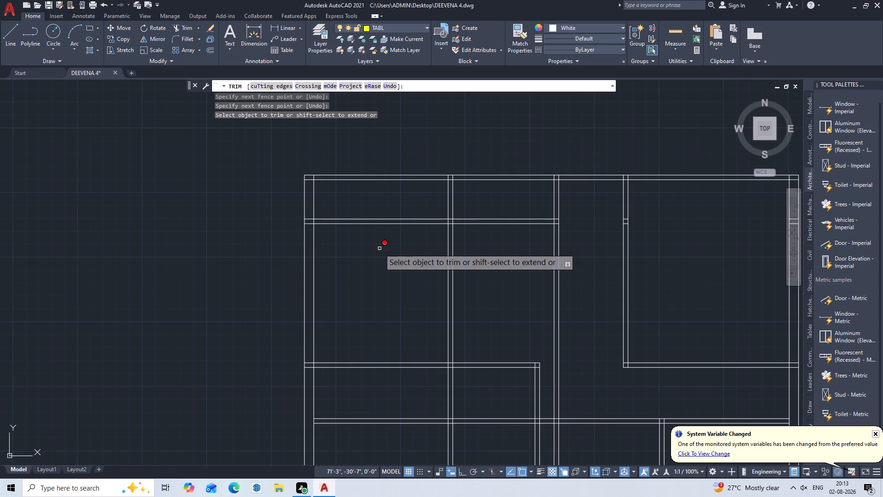
key(Escape)
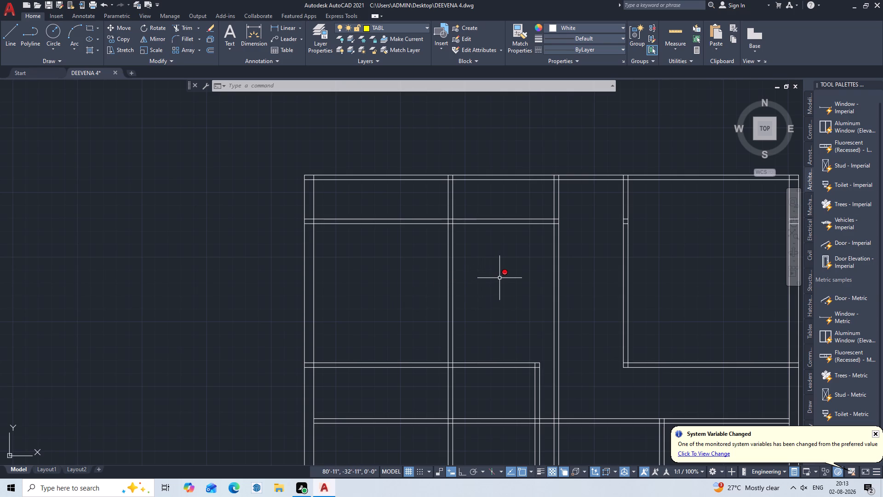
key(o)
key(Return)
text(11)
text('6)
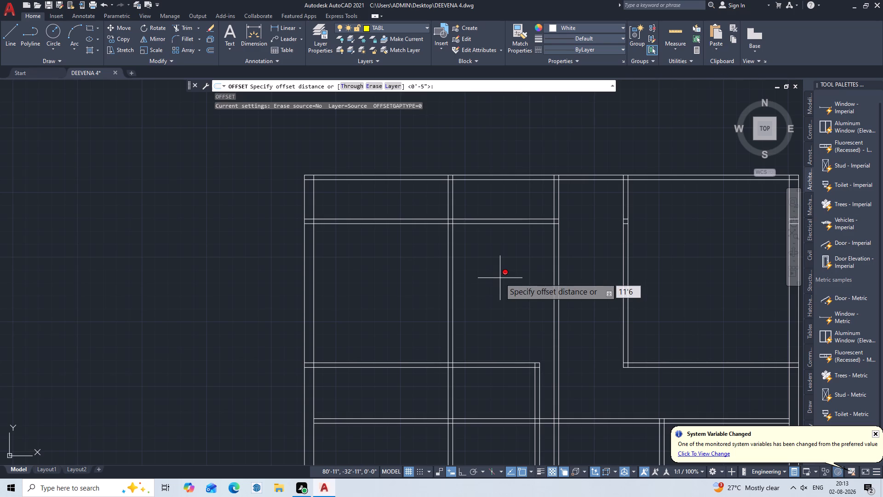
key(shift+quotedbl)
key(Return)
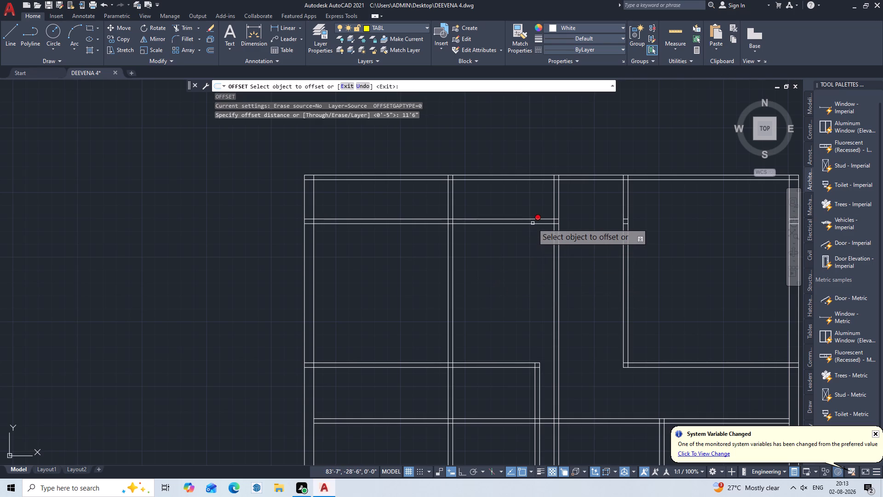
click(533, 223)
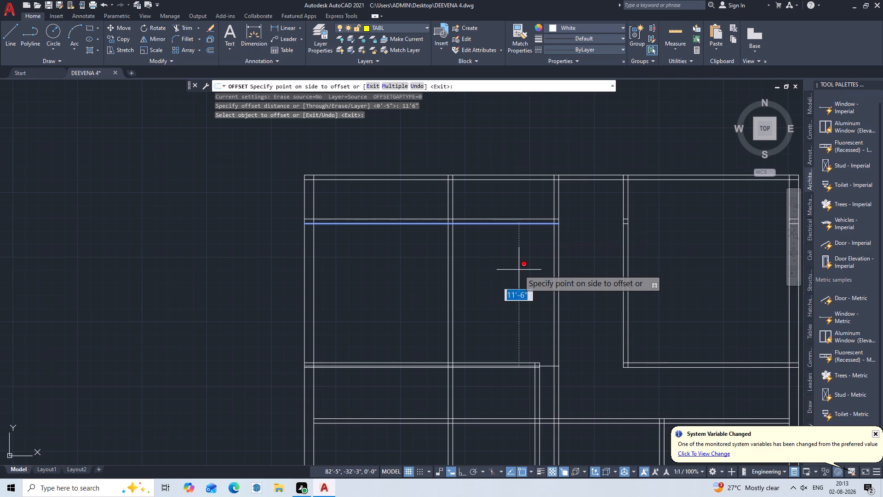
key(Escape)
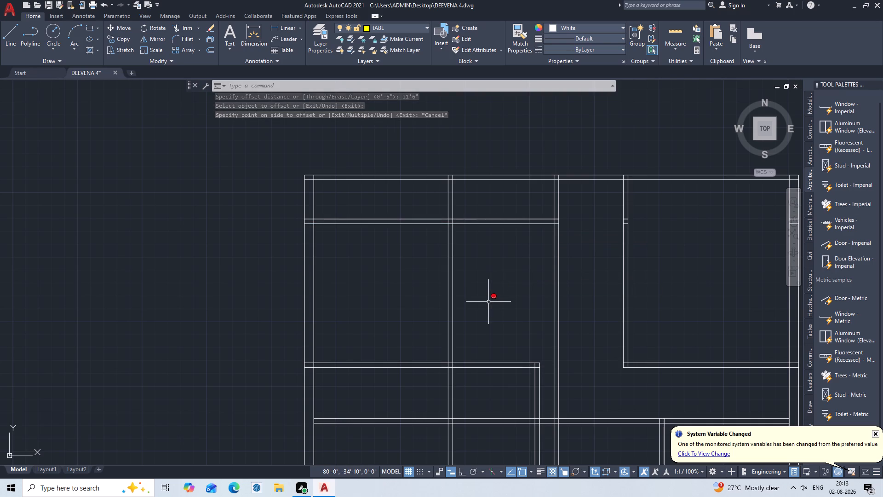
Trim away both middle horizontal partition pairs between the left outer wall and first vertical partition, including the short pieces inside the left wall.
middle_drag(488, 308, 517, 244)
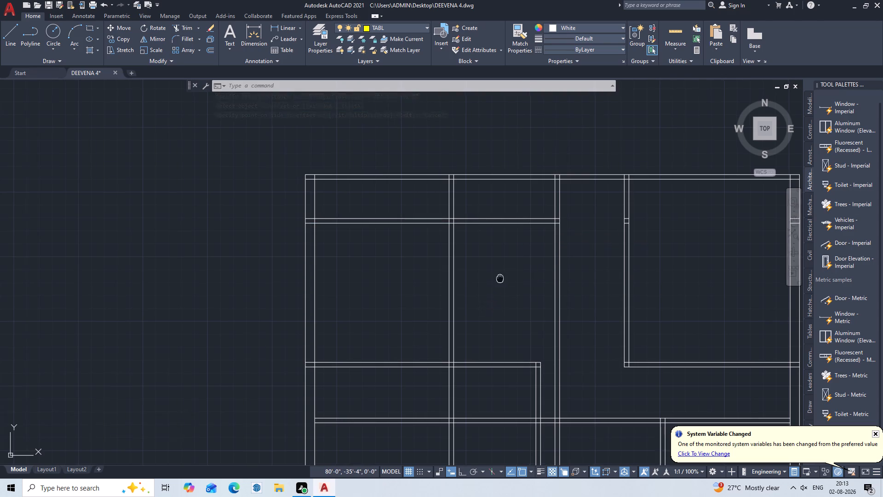
middle_drag(517, 244, 522, 229)
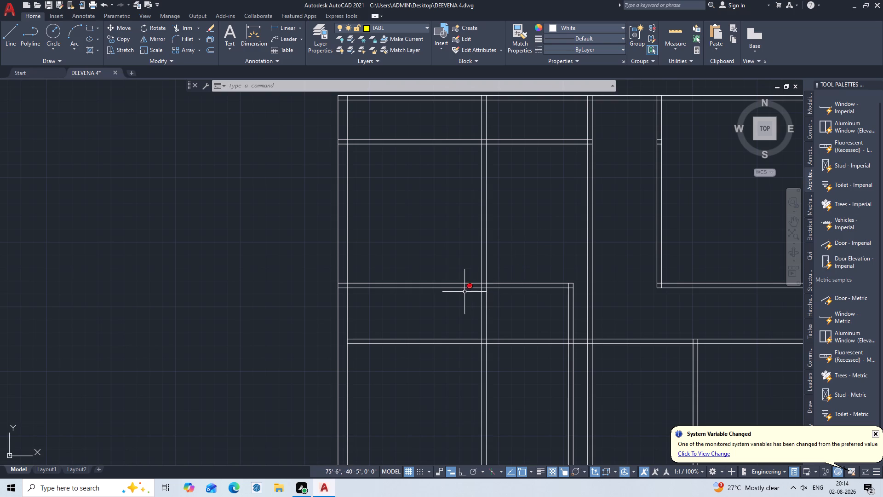
text(TR)
key(Return)
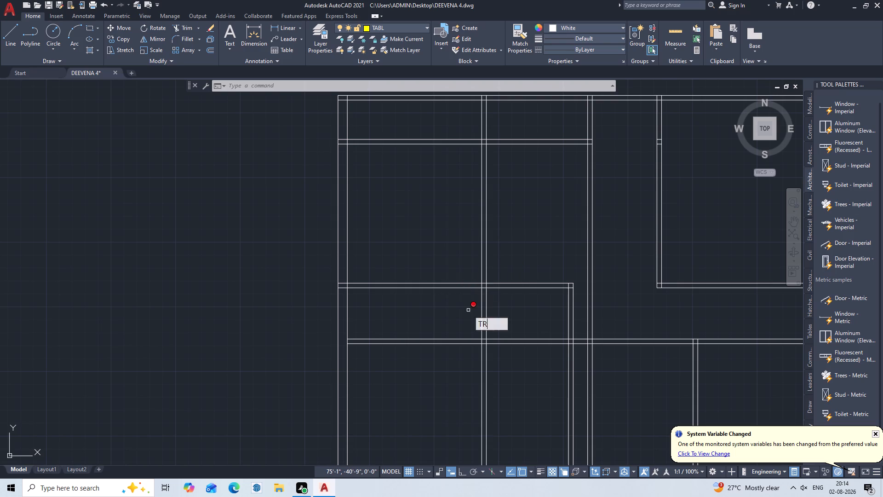
triple_click(407, 236)
click(407, 236)
double_click(383, 433)
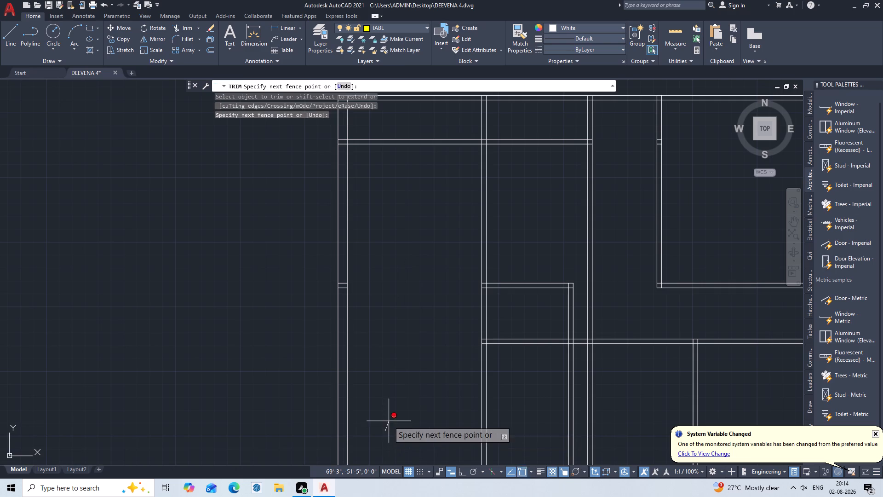
double_click(388, 342)
scroll(399, 322, up, 2)
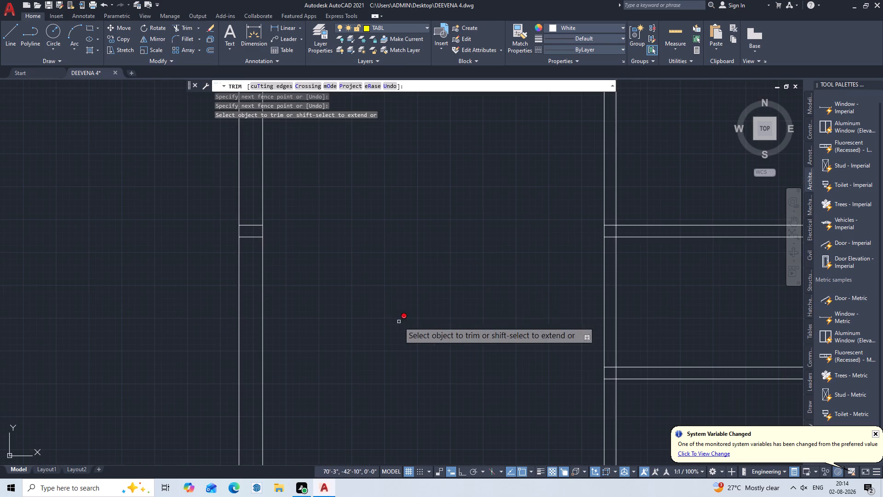
middle_drag(366, 288, 477, 367)
scroll(354, 310, up, 2)
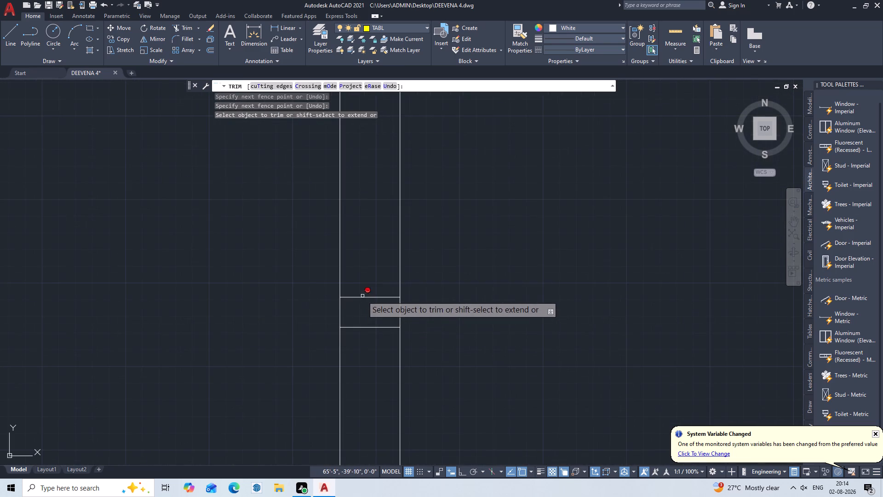
double_click(364, 277)
click(372, 360)
scroll(501, 268, down, 2)
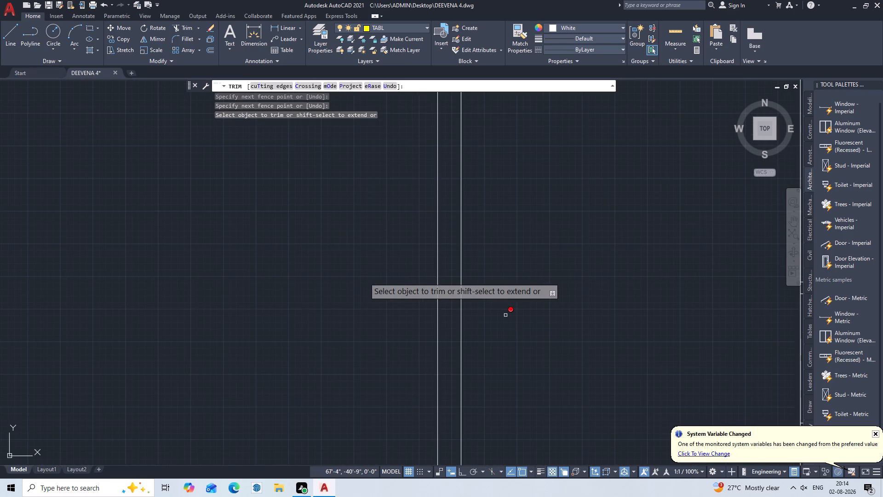
scroll(522, 336, down, 2)
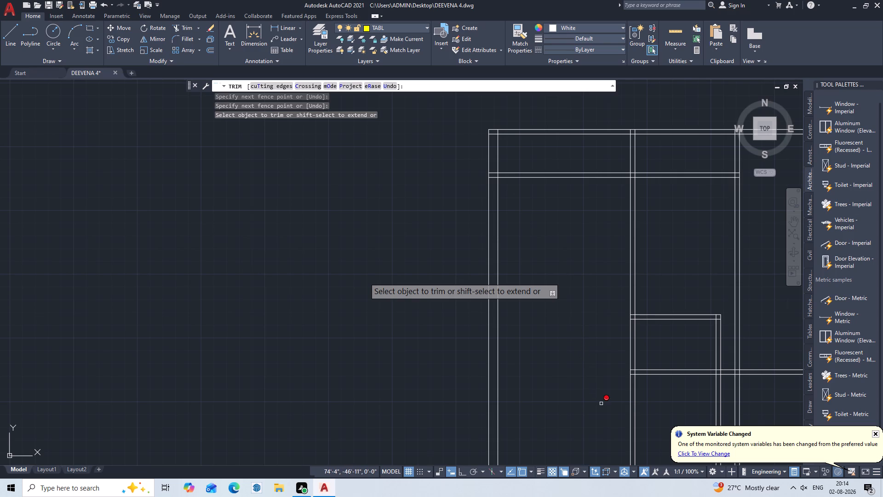
scroll(601, 404, down, 1)
middle_drag(604, 405, 424, 302)
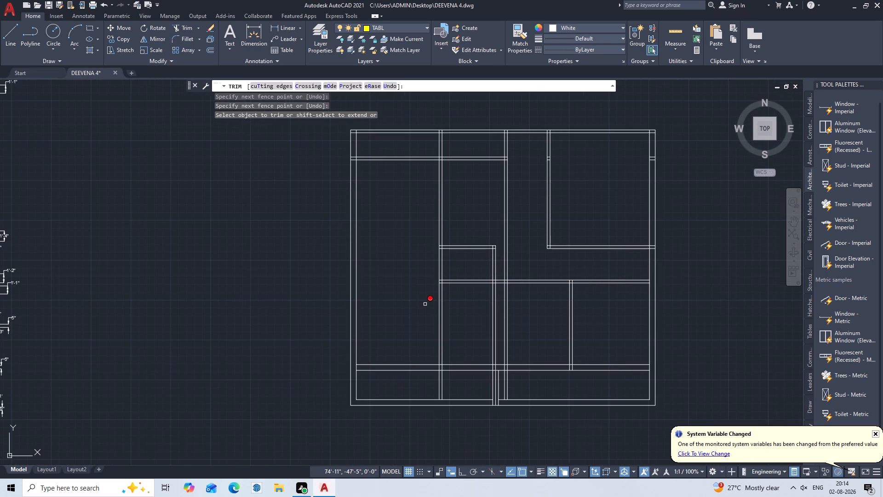
key(Escape)
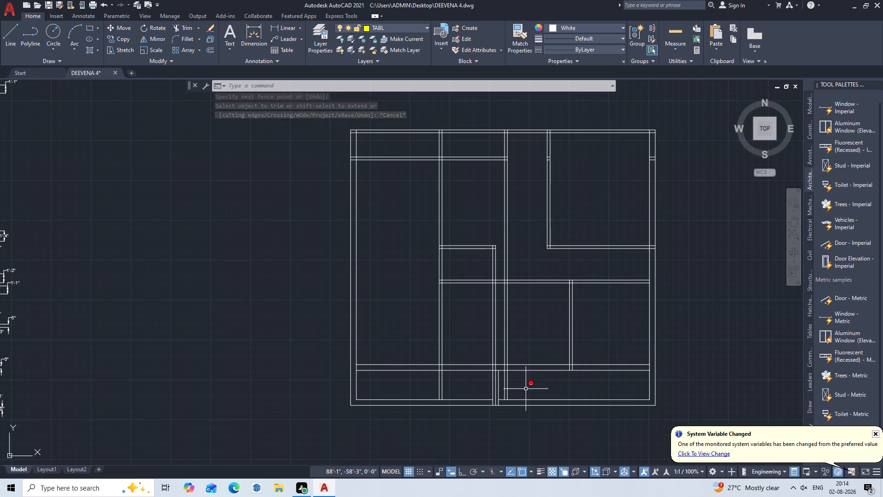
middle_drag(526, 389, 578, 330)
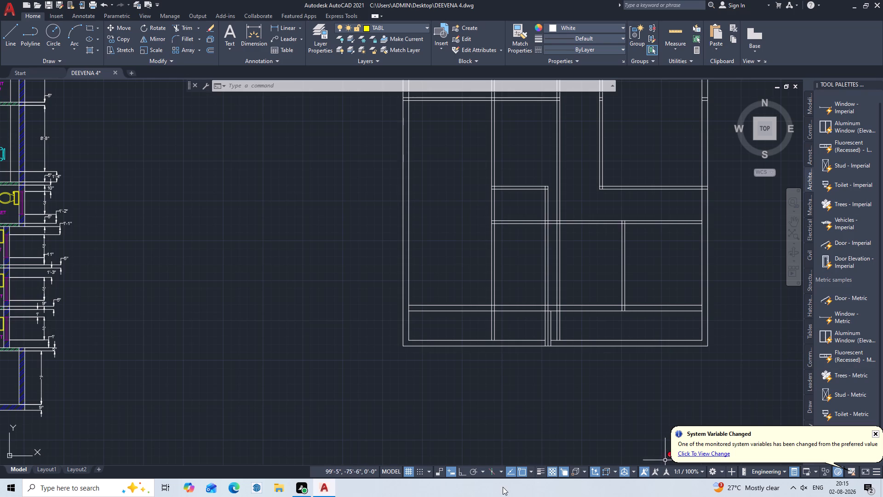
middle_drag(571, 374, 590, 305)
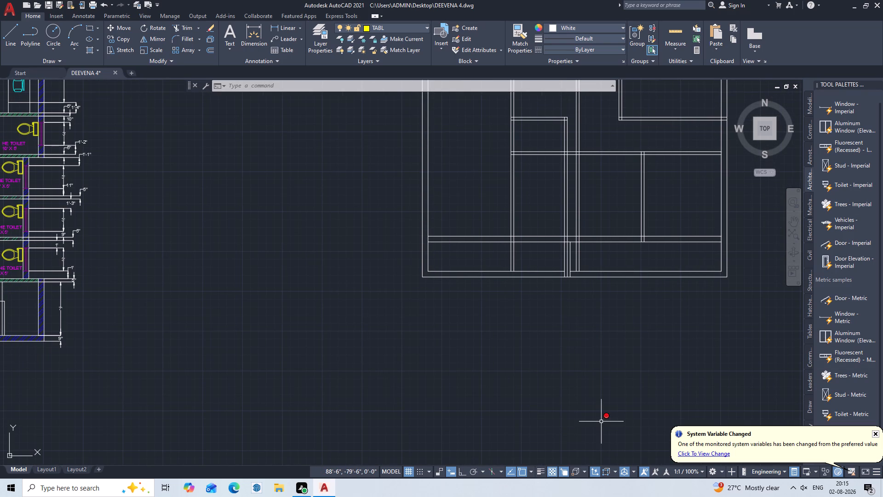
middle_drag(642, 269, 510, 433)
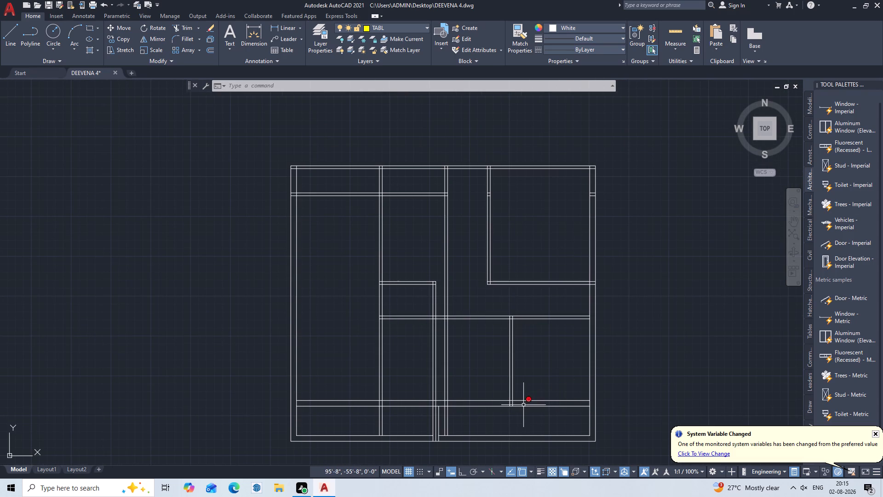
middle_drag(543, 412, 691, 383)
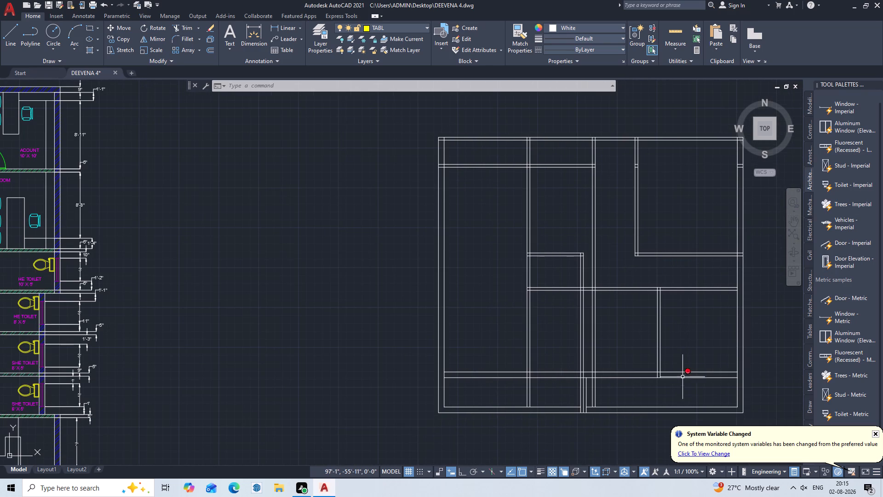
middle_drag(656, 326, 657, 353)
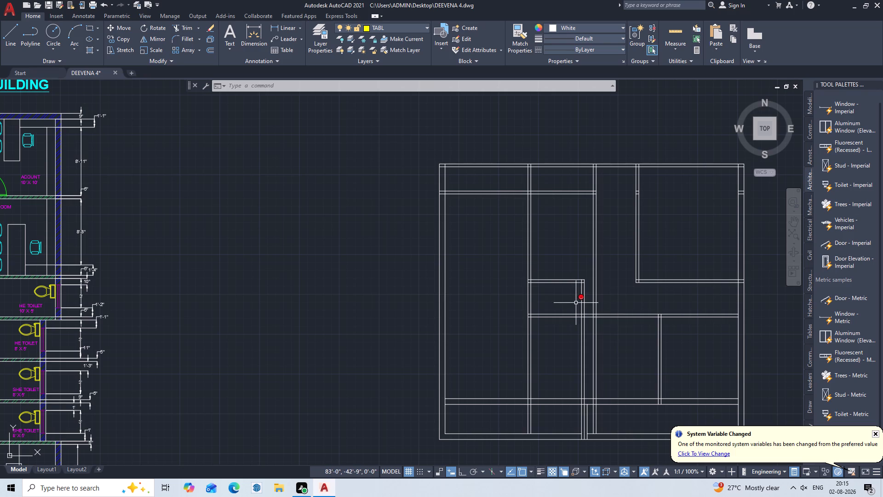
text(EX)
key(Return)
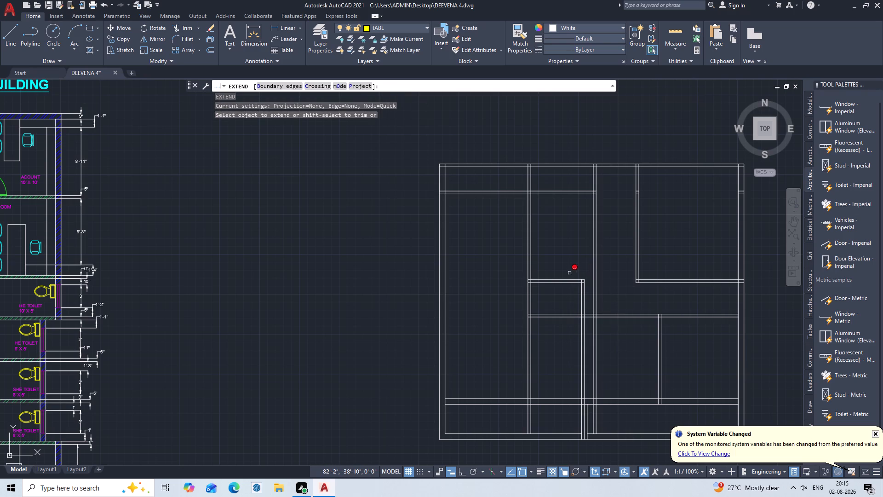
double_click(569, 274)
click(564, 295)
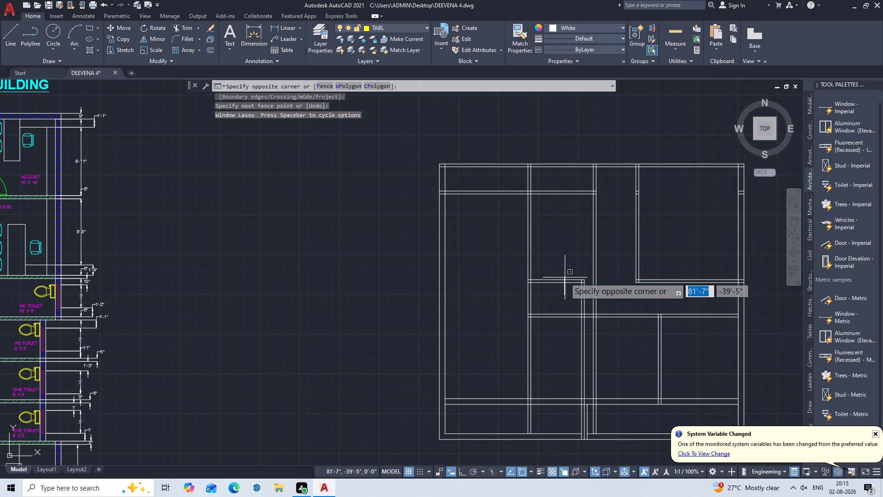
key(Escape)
Extend the short upper middle horizontal partition pair past the second vertical partition to the upper-right room's bottom partition.
key(e)
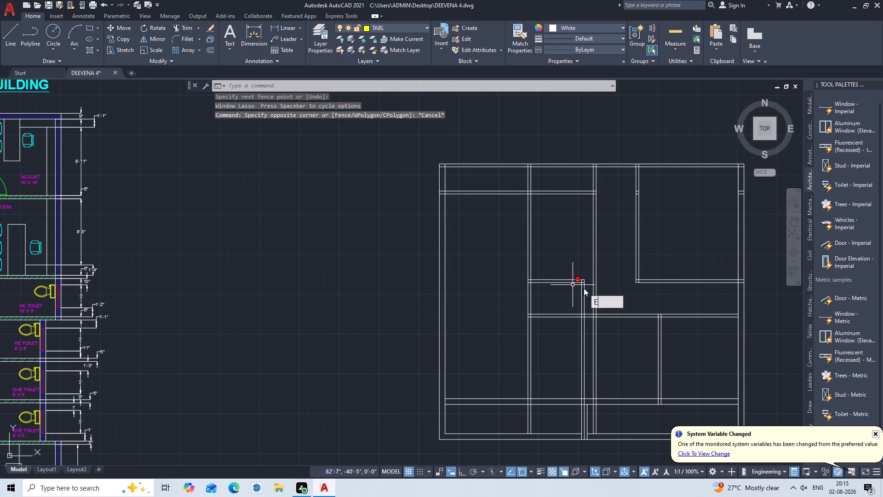
key(x)
key(Return)
triple_click(576, 272)
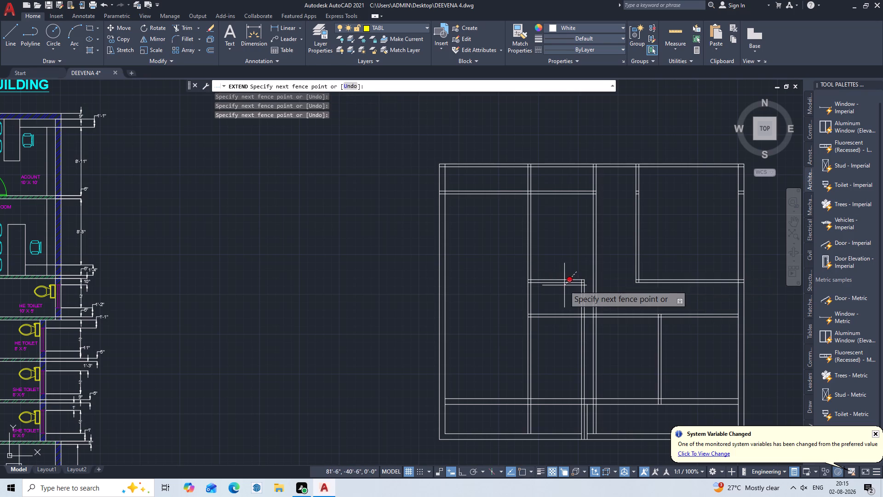
click(563, 292)
double_click(573, 271)
double_click(562, 294)
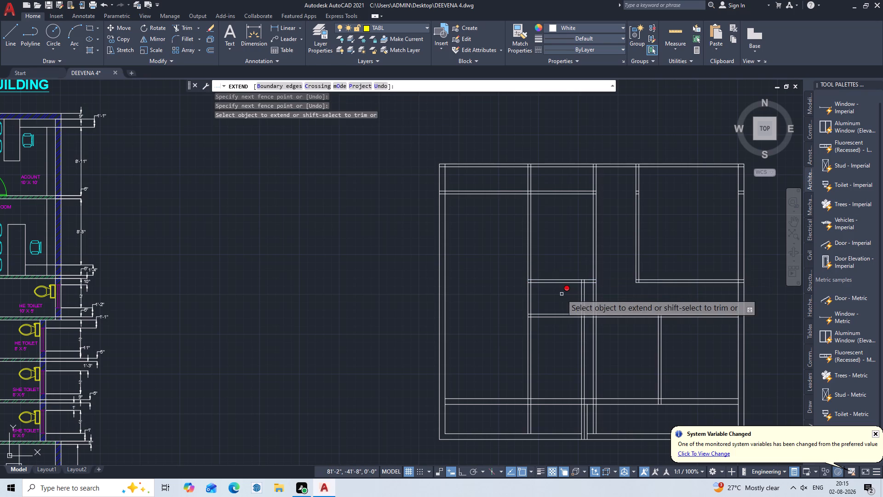
triple_click(573, 272)
click(563, 293)
key(Escape)
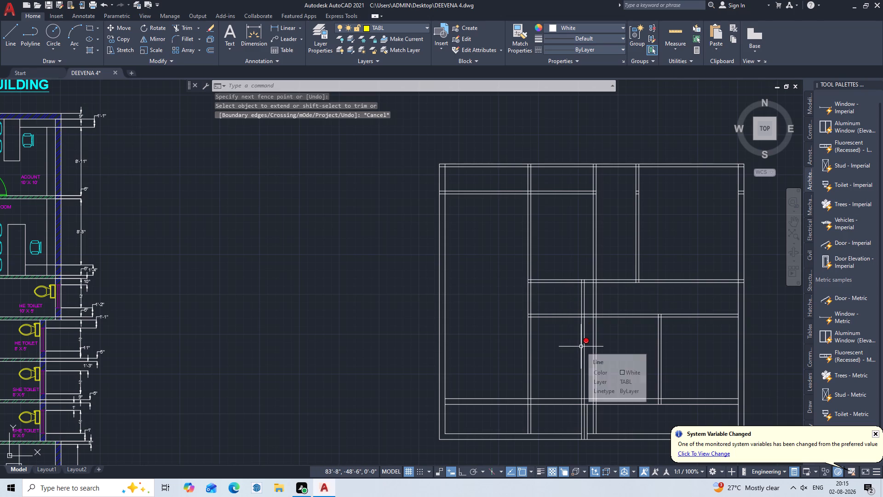
Trim away the second vertical partition and the shorter vertical pair beside it between the two middle horizontal partitions.
text(TR)
key(Return)
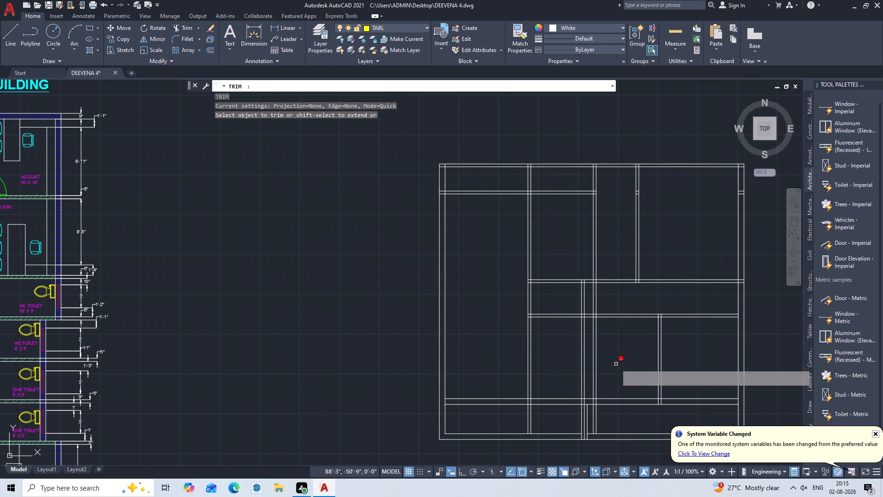
double_click(606, 299)
click(576, 294)
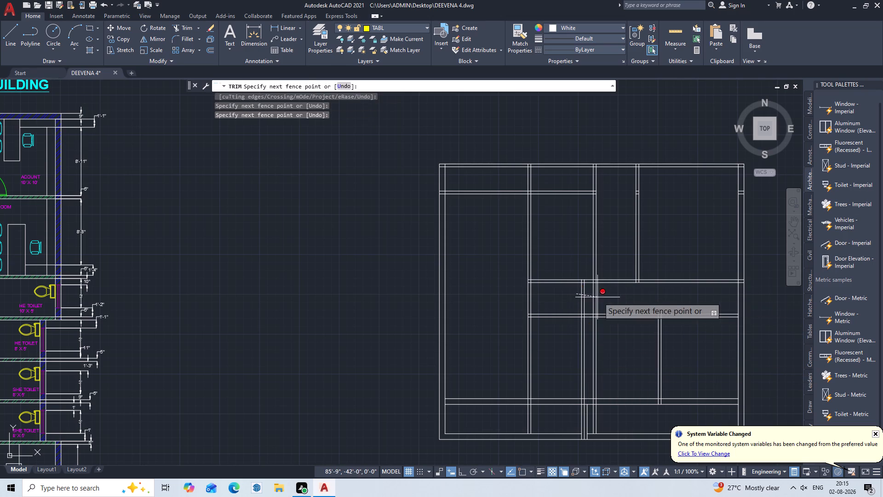
triple_click(601, 299)
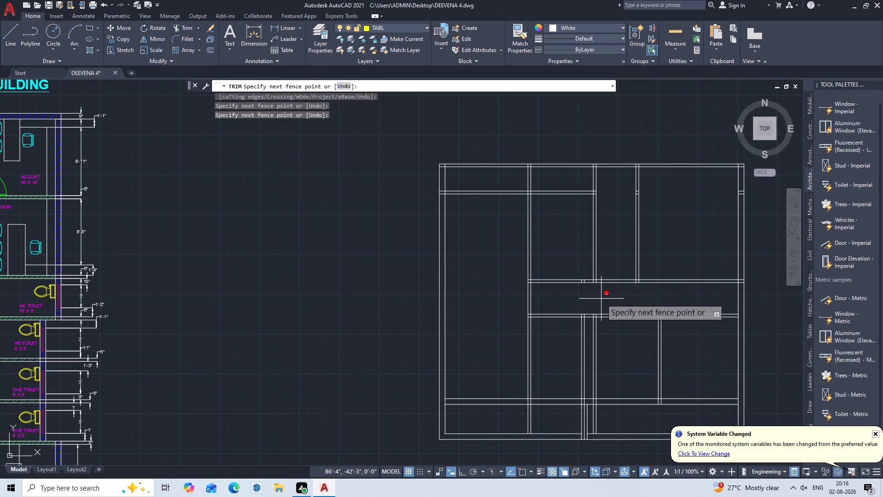
key(Escape)
key(Escape)
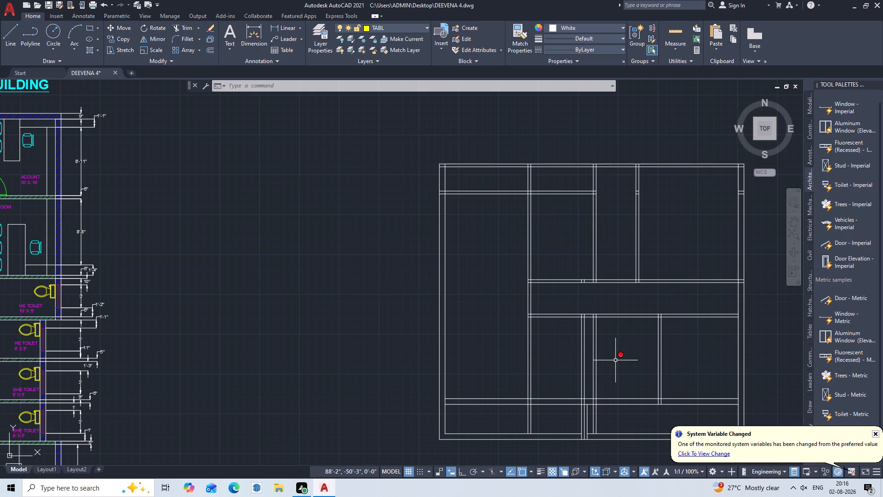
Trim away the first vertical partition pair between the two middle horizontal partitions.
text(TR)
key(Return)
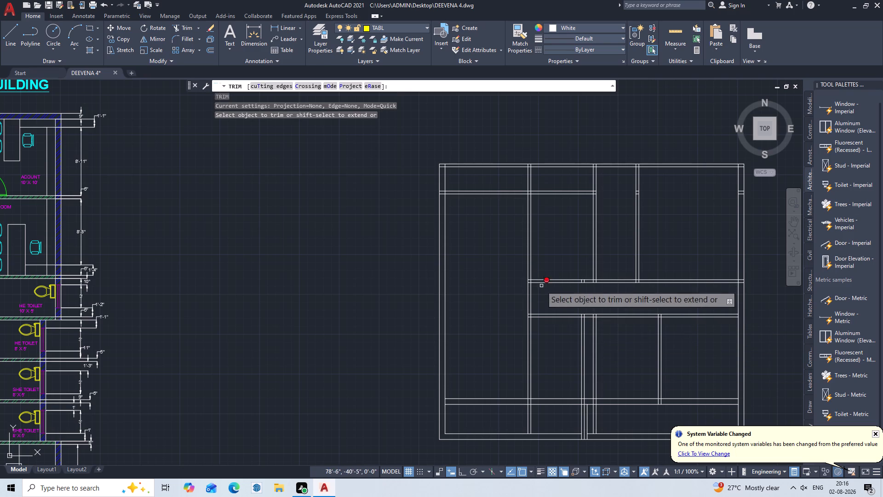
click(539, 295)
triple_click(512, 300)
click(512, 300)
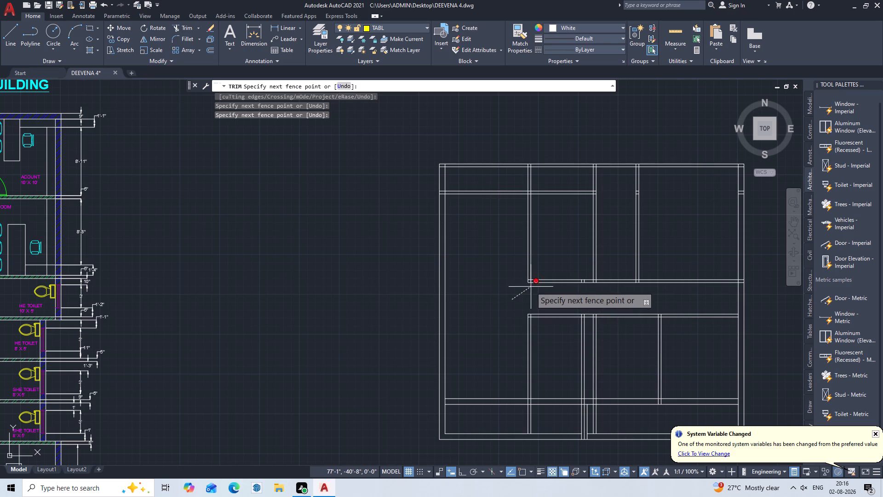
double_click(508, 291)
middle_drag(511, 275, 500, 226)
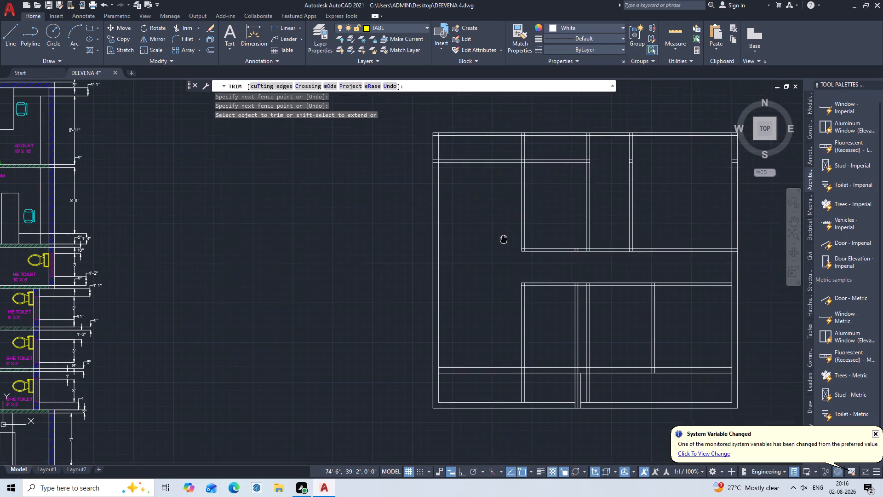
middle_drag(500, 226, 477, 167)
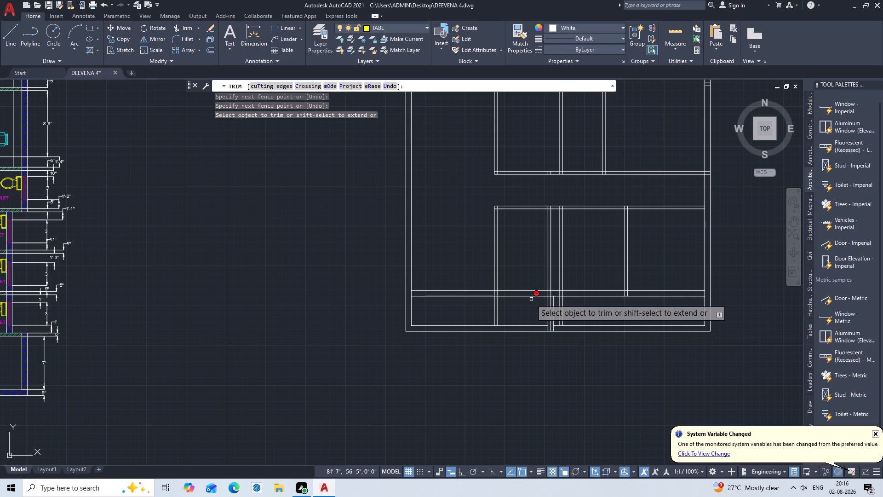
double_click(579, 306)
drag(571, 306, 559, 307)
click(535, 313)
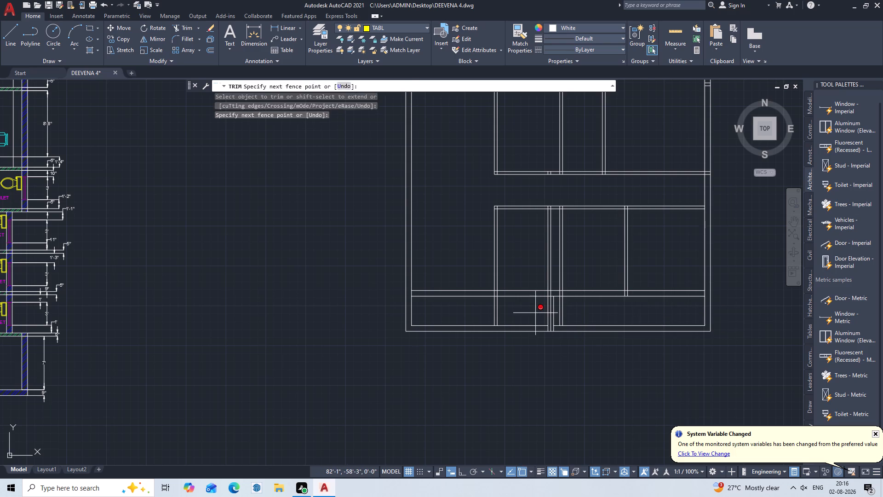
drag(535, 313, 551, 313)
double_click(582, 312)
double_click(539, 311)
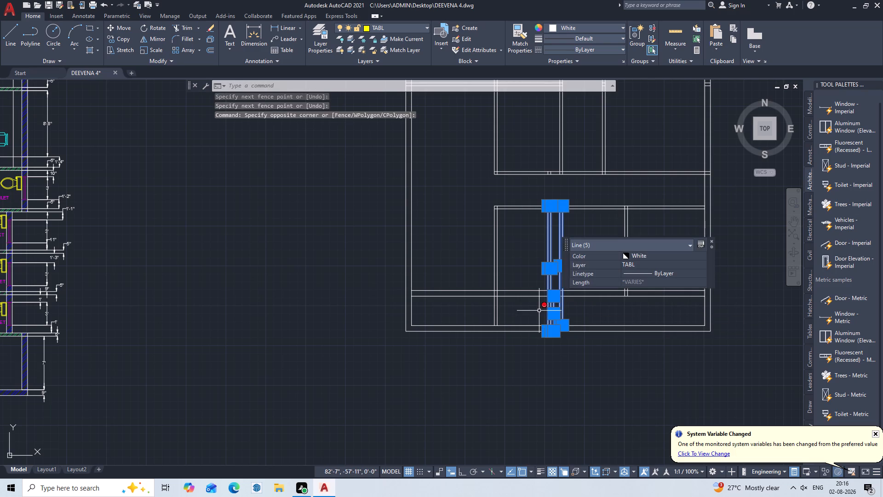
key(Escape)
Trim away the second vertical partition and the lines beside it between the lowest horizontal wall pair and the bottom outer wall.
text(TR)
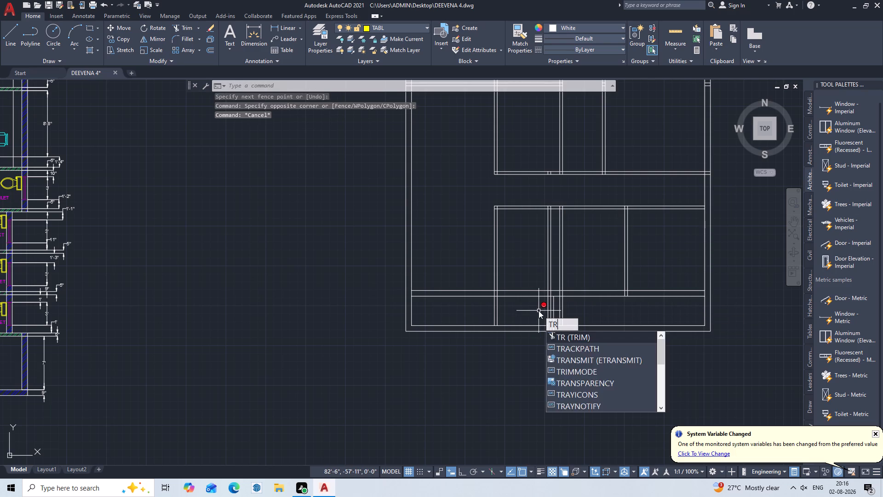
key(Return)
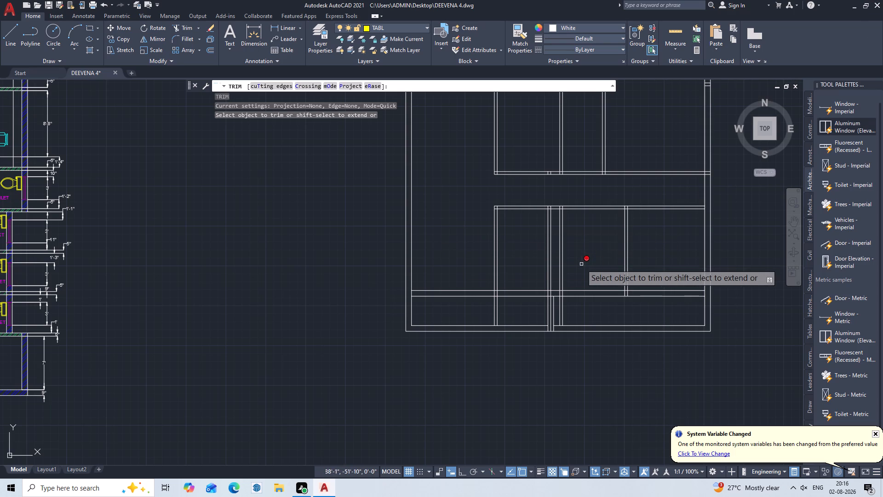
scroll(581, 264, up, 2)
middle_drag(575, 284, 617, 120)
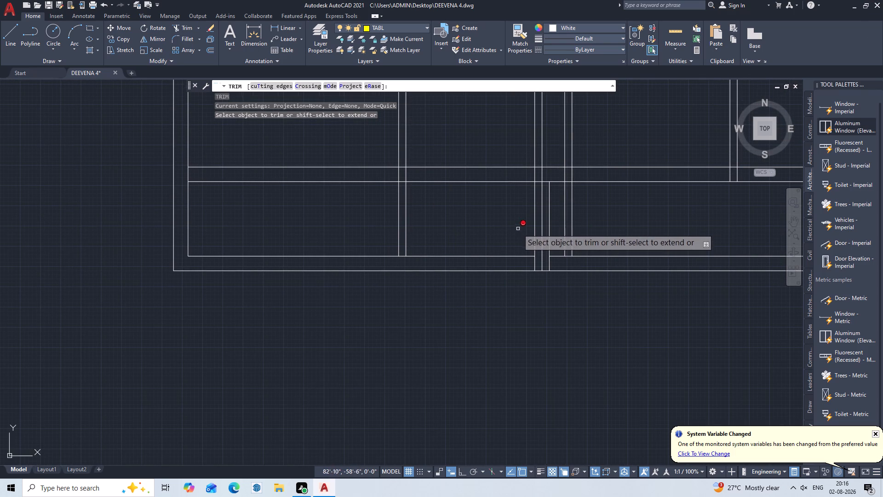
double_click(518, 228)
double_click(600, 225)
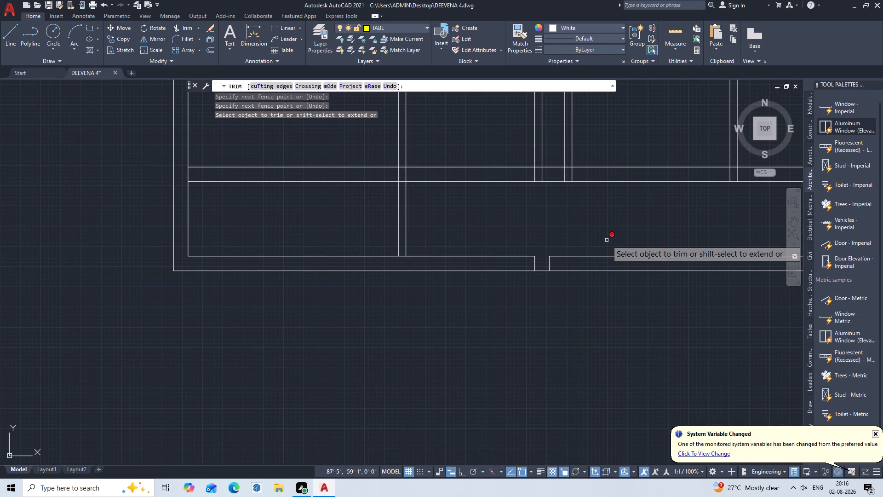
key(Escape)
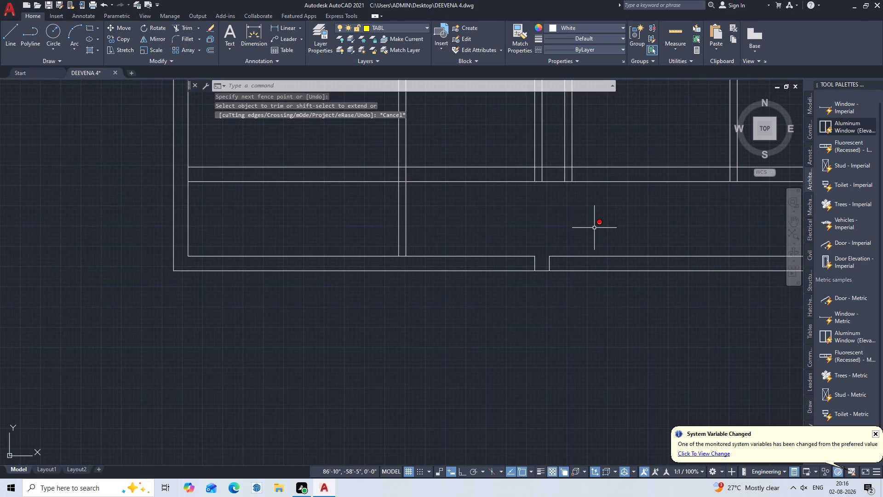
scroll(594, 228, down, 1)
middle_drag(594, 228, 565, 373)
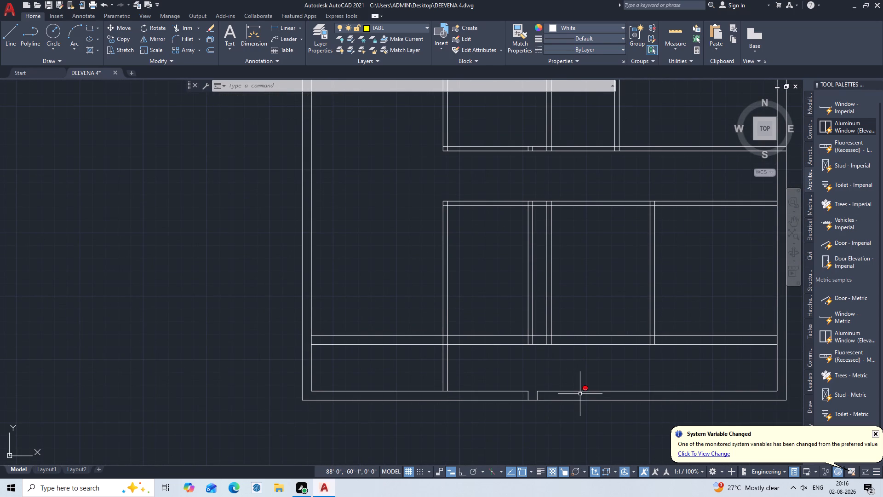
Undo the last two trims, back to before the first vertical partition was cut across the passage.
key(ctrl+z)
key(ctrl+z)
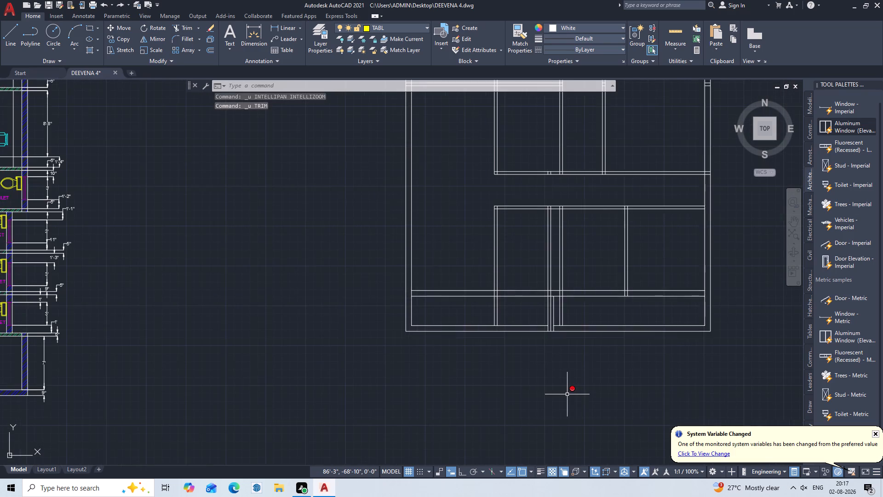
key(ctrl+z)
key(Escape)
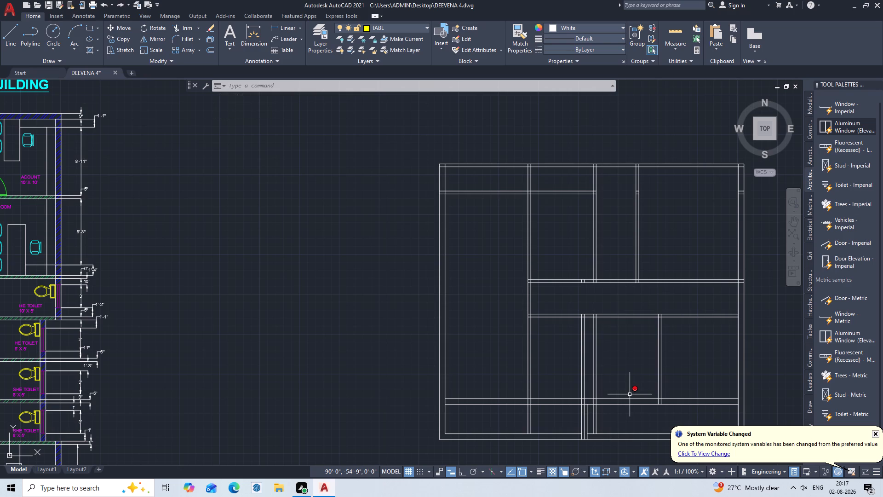
Trim away the first vertical partition pair between the two middle horizontal partitions to open the passage.
text(TR)
key(Return)
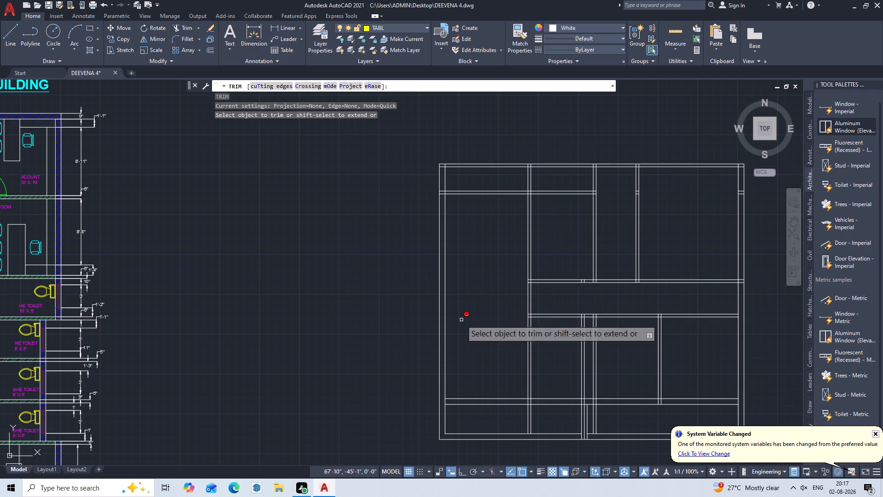
triple_click(545, 295)
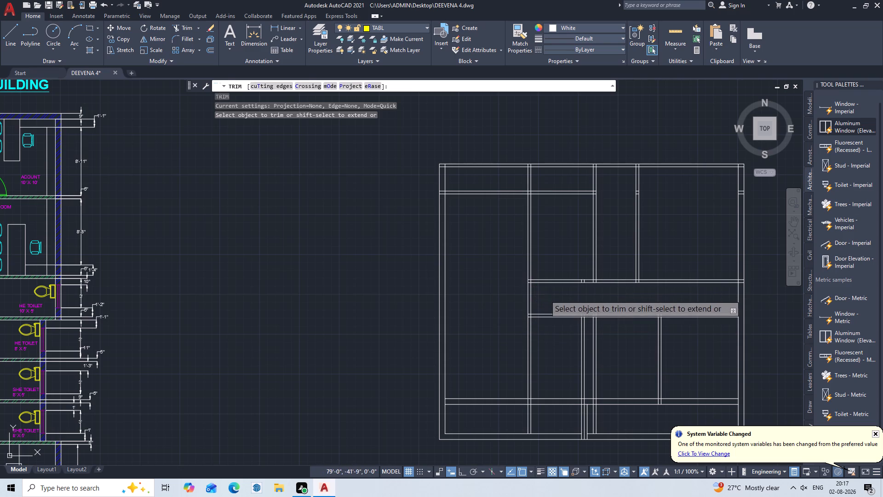
triple_click(501, 312)
Trim away the first and second vertical partition pairs between the lower middle horizontal partition and the lowest horizontal wall pair.
double_click(524, 359)
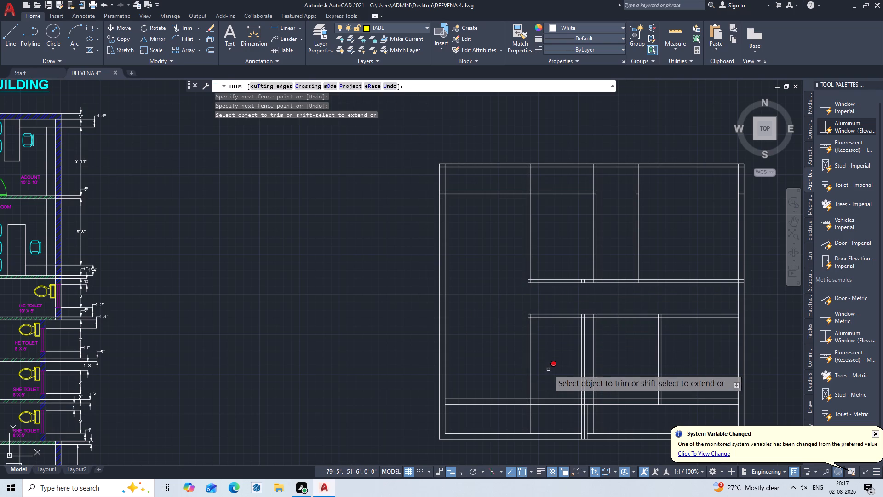
triple_click(548, 370)
triple_click(522, 356)
click(522, 356)
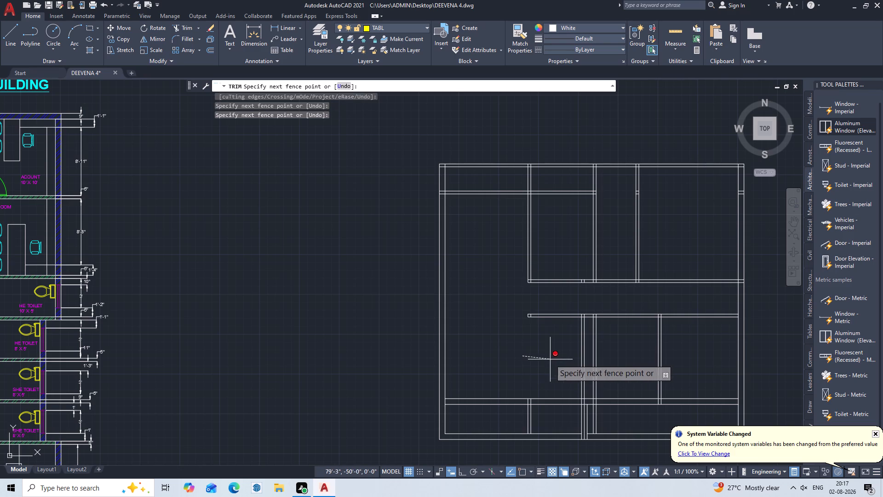
triple_click(589, 353)
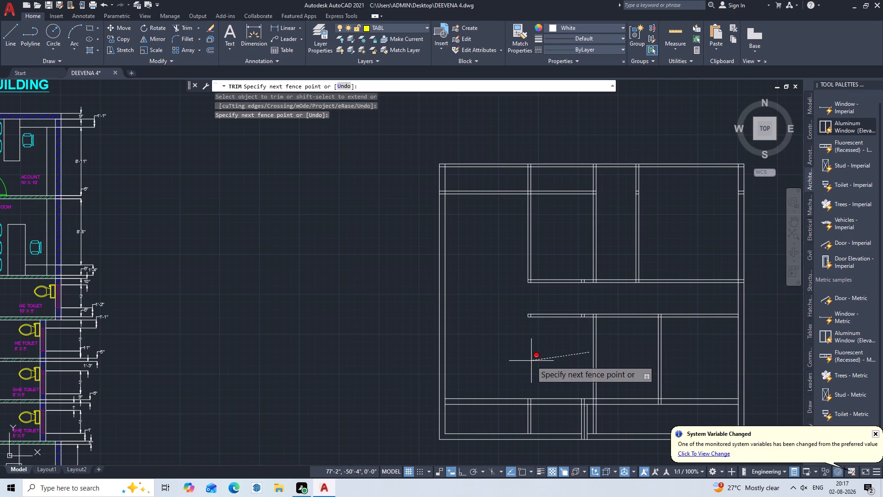
click(533, 360)
Trim away the leftover short line inside the free end of the lower middle horizontal partition.
scroll(532, 335, up, 2)
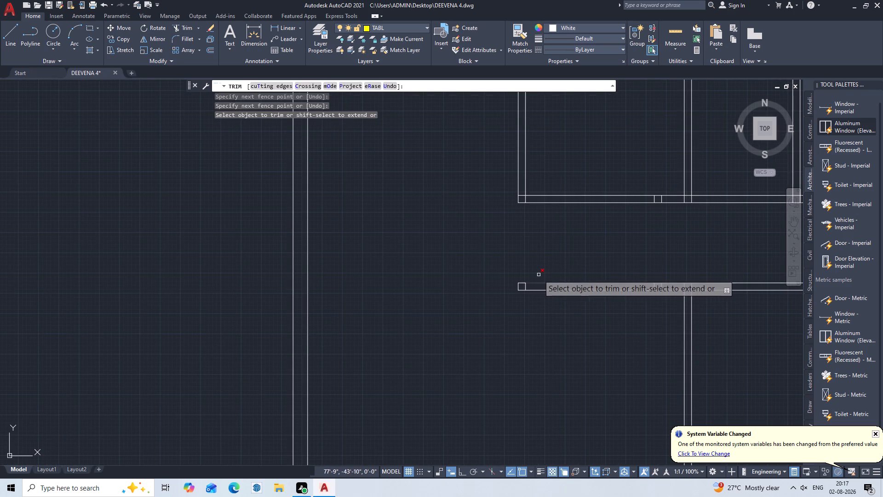
scroll(533, 287, up, 4)
double_click(443, 285)
double_click(503, 297)
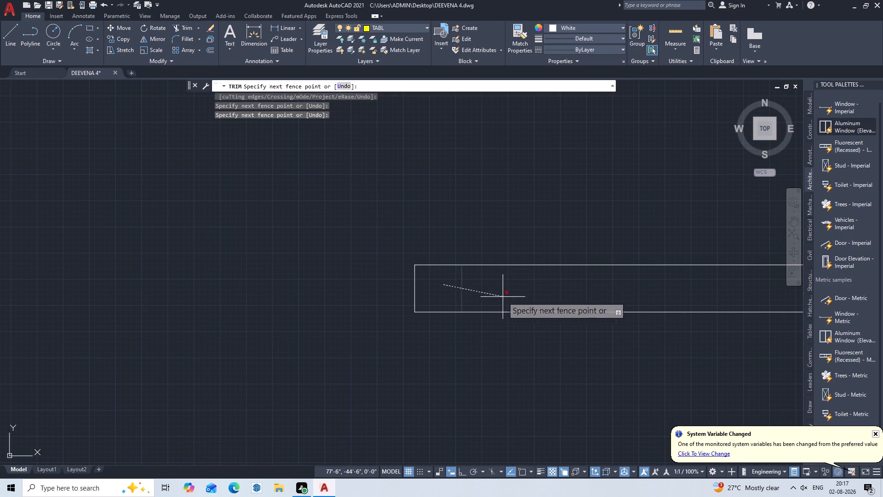
scroll(505, 295, down, 2)
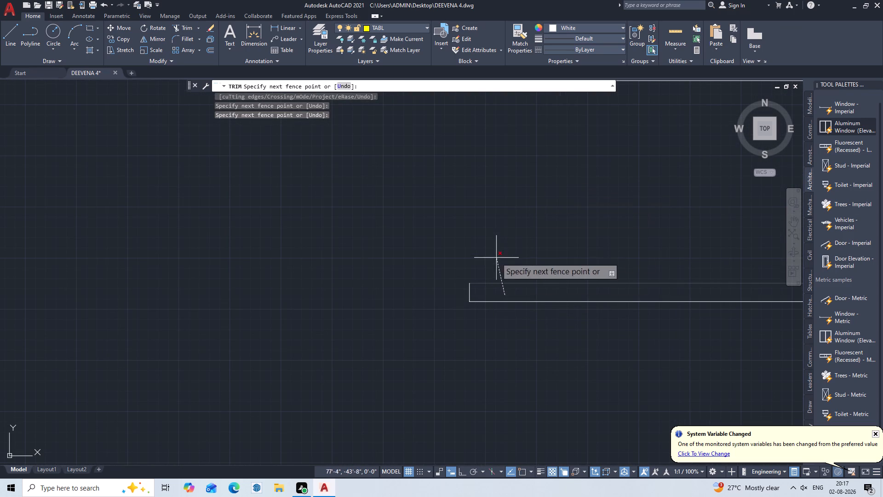
triple_click(551, 294)
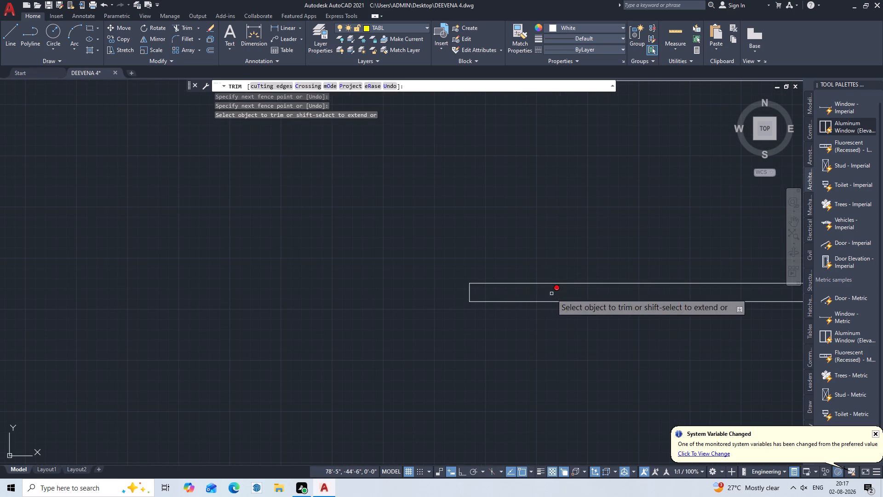
click(605, 293)
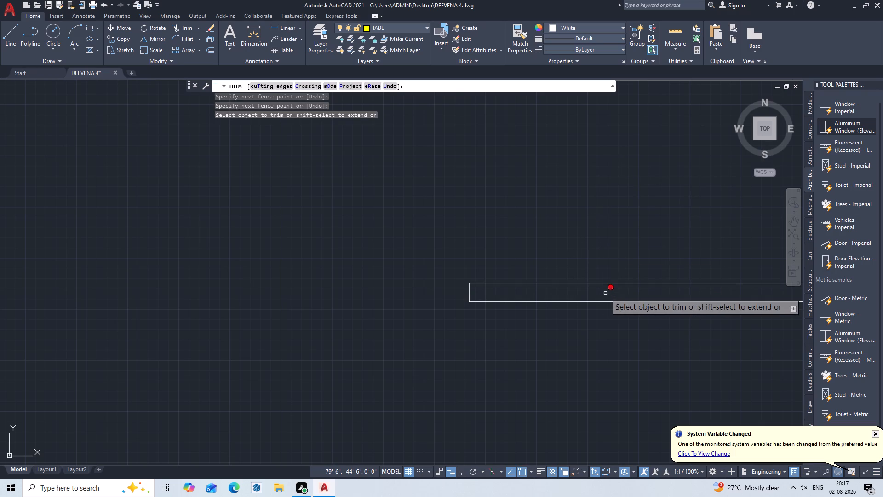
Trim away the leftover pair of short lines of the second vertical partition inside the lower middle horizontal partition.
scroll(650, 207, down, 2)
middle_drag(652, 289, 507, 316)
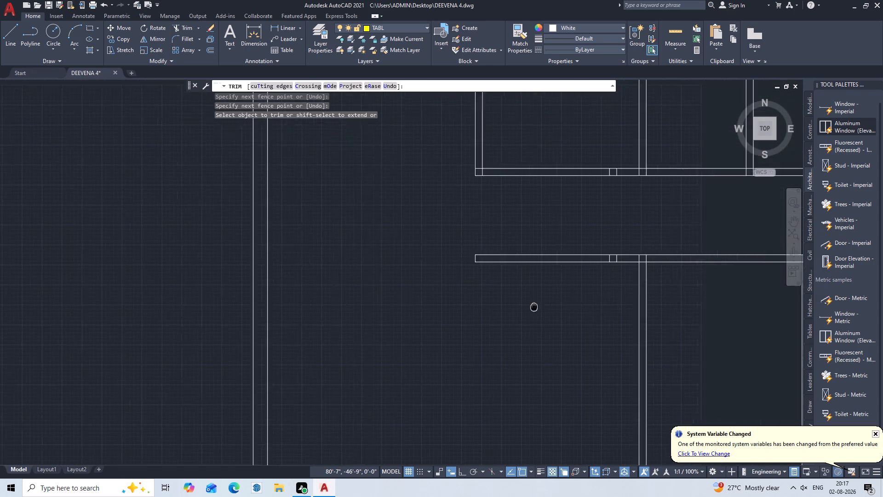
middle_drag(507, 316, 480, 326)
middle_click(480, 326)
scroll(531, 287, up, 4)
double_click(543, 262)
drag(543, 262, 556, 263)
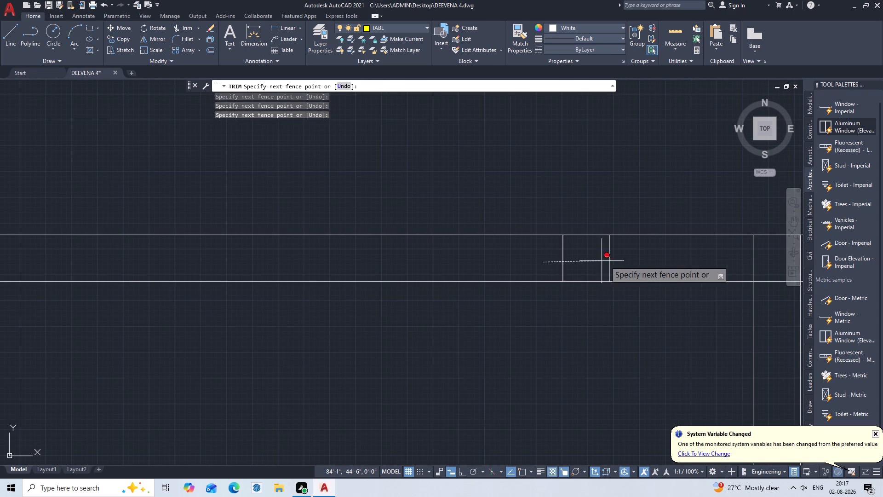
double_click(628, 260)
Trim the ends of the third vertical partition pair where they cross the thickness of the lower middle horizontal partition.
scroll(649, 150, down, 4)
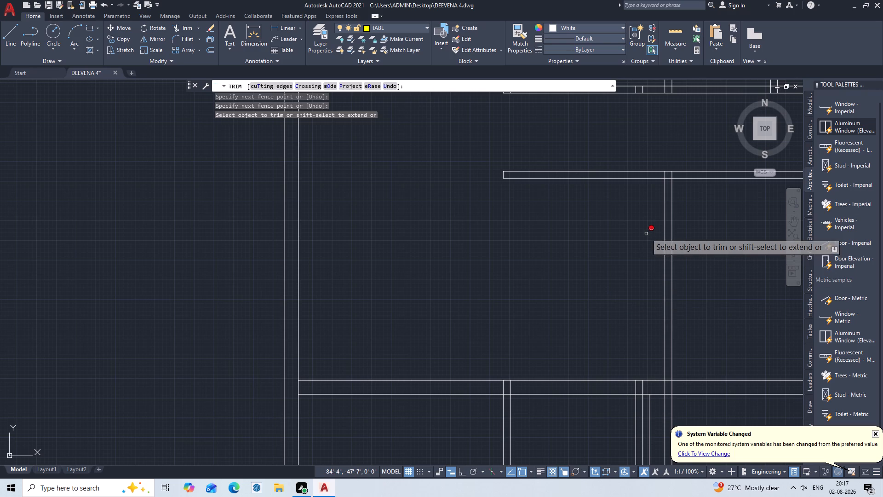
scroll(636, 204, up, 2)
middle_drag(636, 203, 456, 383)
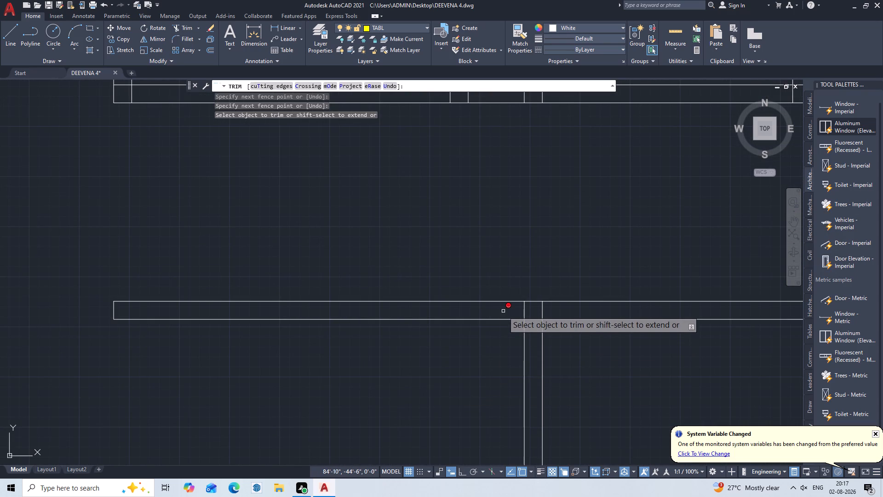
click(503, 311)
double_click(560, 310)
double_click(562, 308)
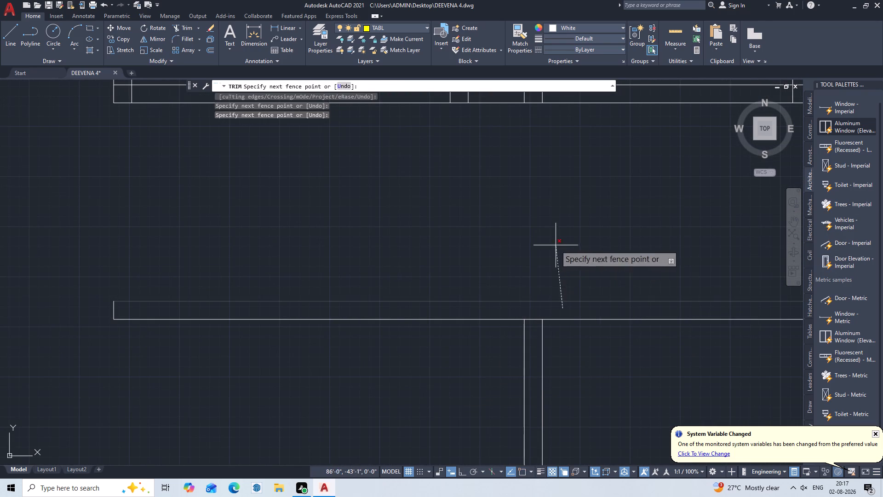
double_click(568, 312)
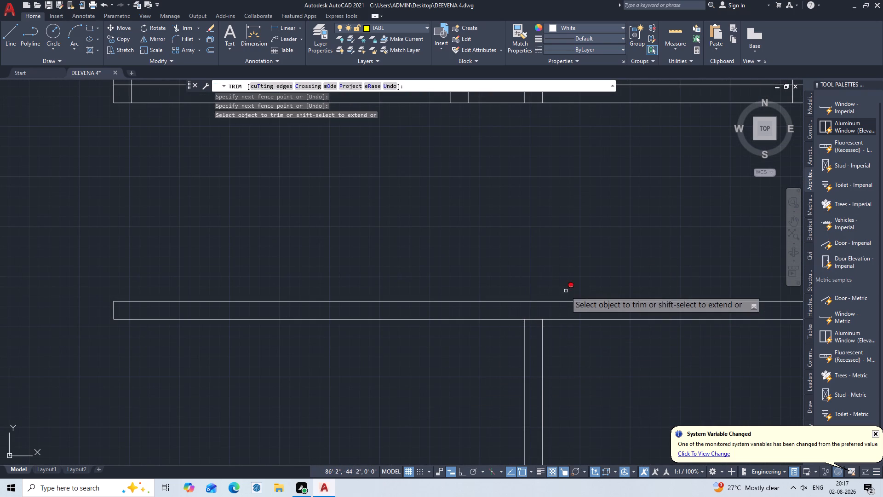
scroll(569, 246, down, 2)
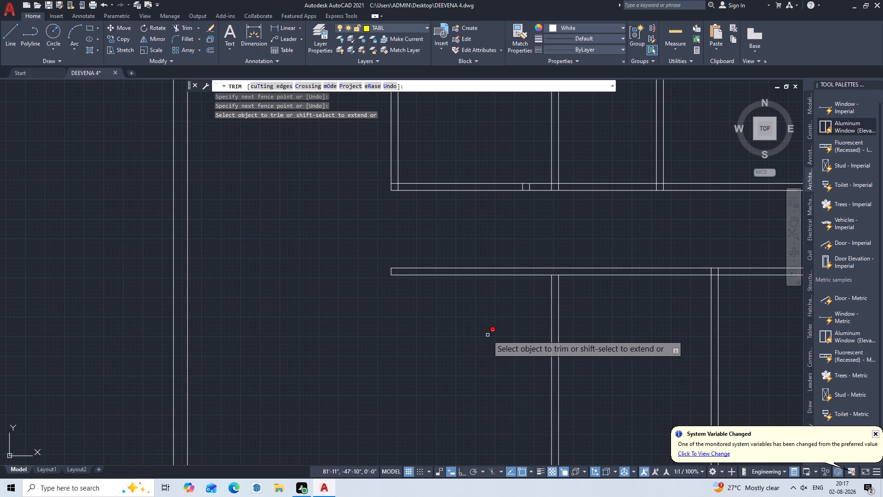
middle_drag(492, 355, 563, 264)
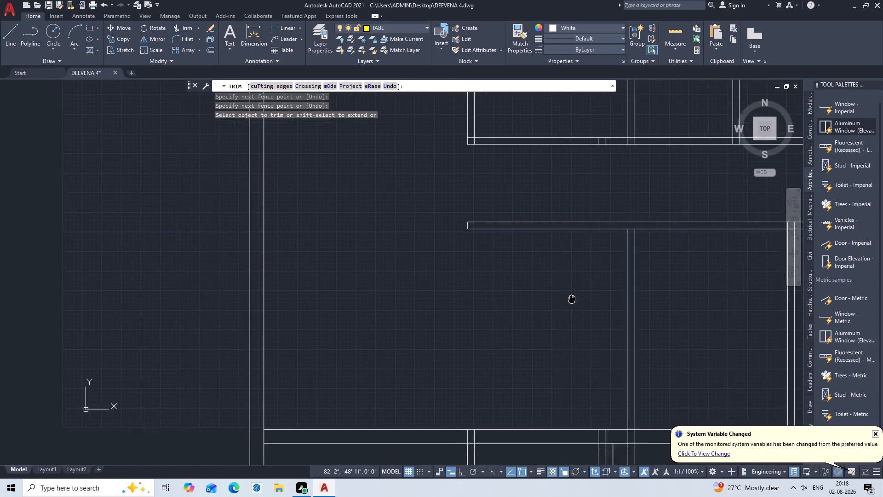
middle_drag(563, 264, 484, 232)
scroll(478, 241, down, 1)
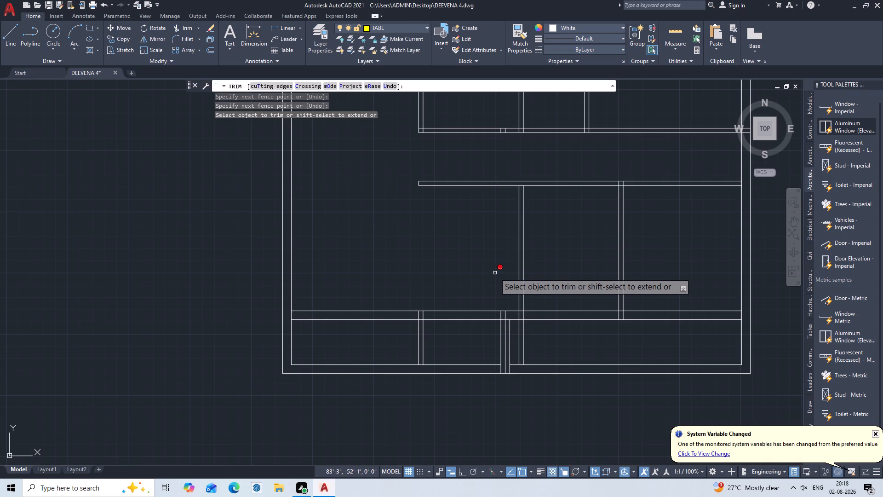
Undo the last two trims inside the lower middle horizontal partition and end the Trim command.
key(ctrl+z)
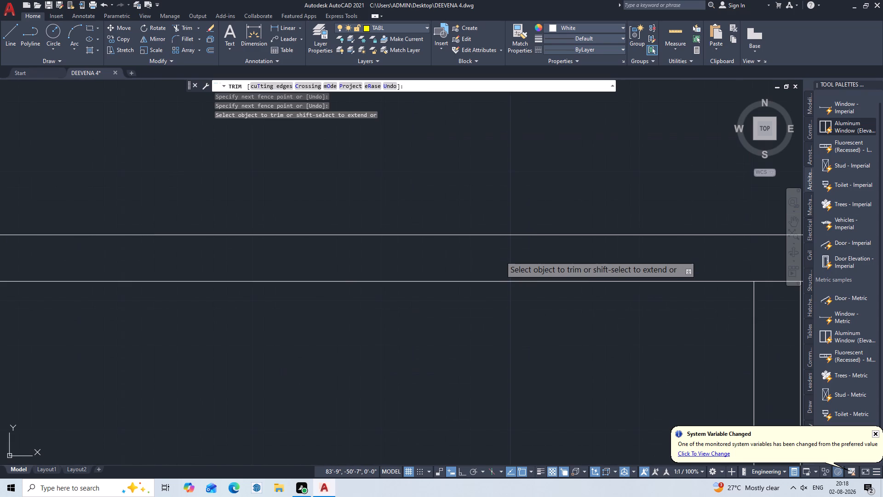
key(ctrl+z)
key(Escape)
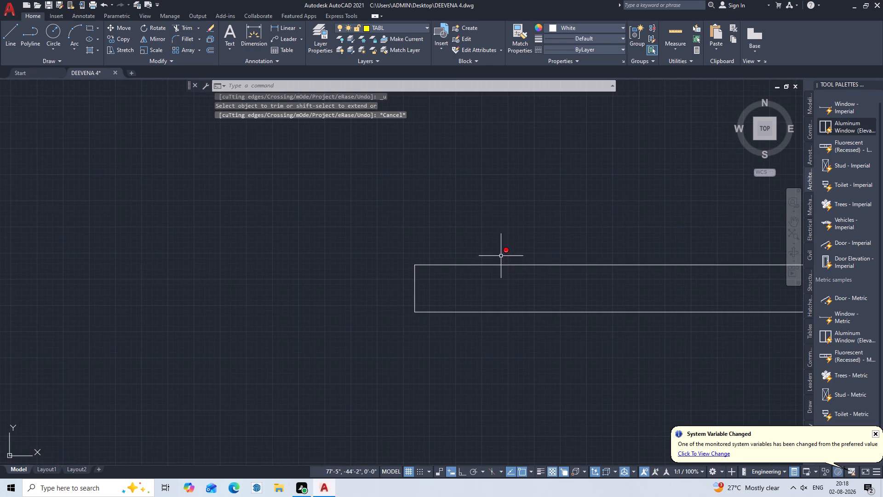
Restart the Trim command for the lines around the lower middle horizontal partition.
scroll(498, 271, down, 4)
middle_drag(553, 346, 502, 232)
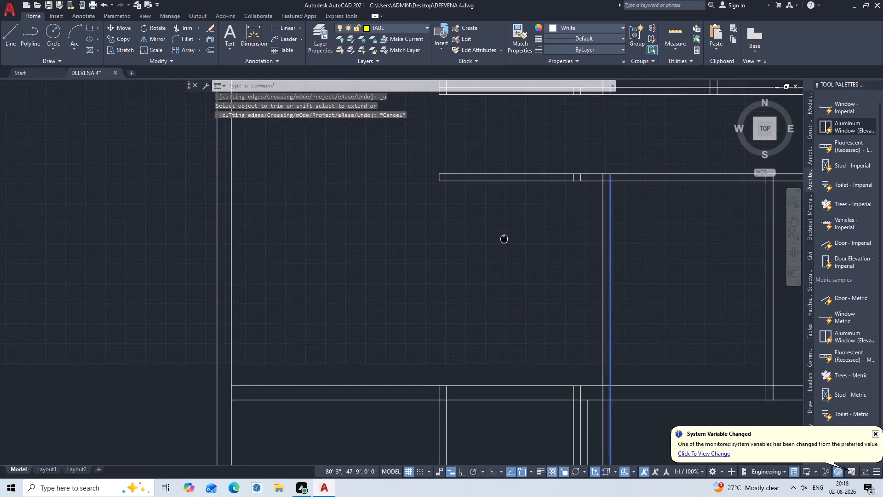
middle_drag(502, 232, 501, 231)
text(TR)
key(Return)
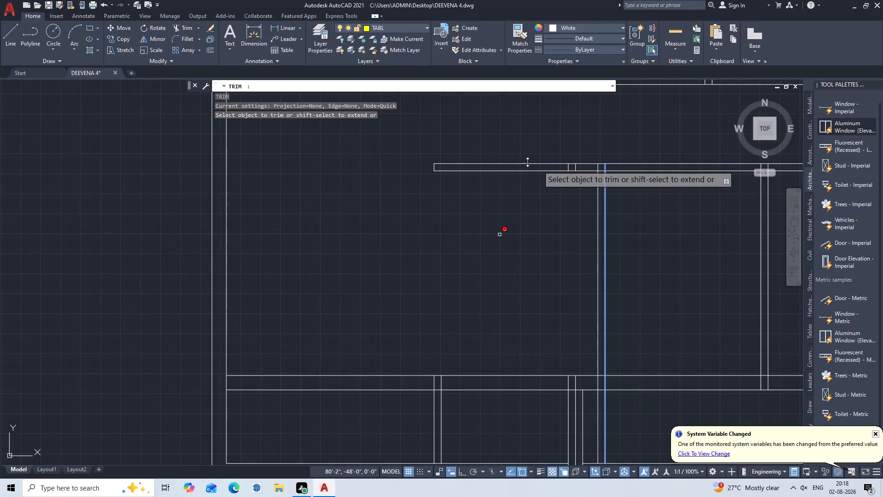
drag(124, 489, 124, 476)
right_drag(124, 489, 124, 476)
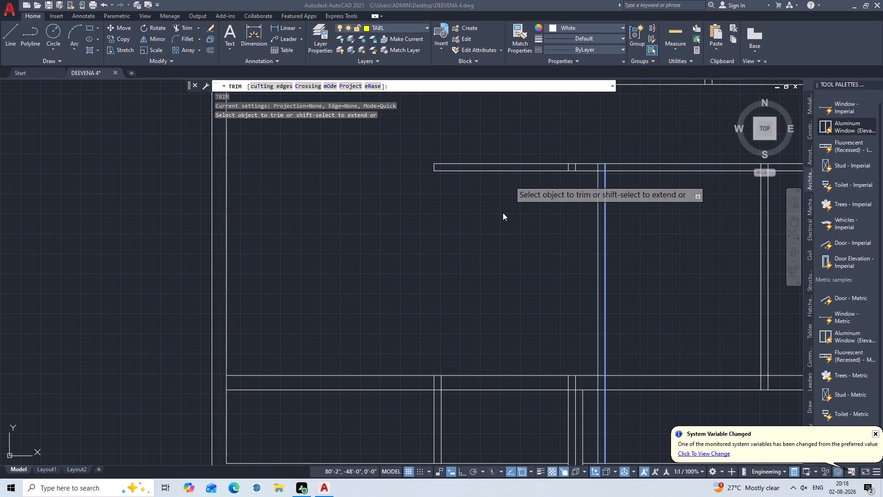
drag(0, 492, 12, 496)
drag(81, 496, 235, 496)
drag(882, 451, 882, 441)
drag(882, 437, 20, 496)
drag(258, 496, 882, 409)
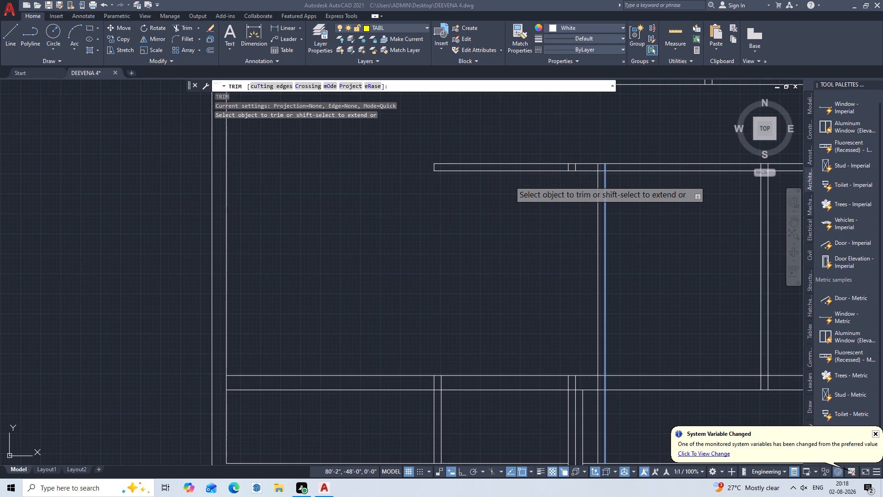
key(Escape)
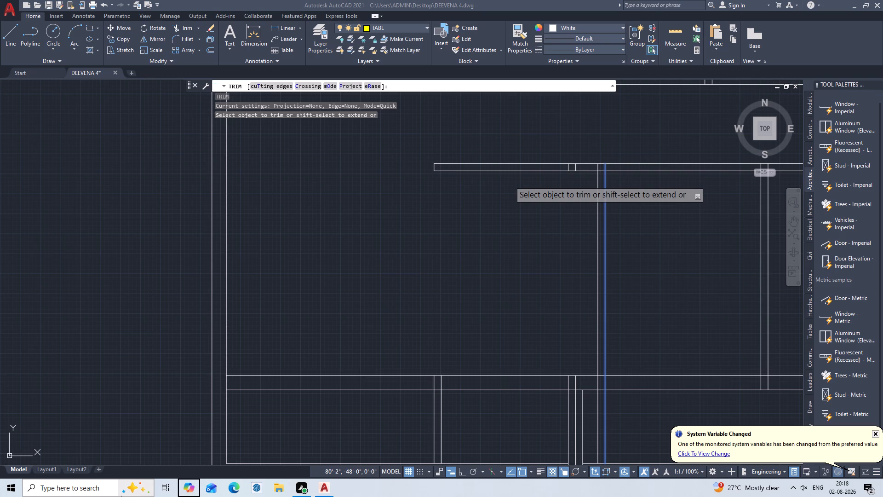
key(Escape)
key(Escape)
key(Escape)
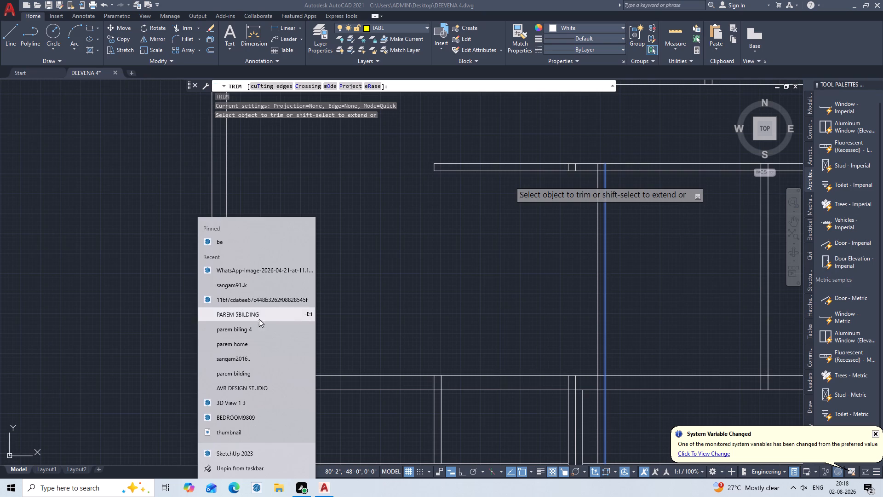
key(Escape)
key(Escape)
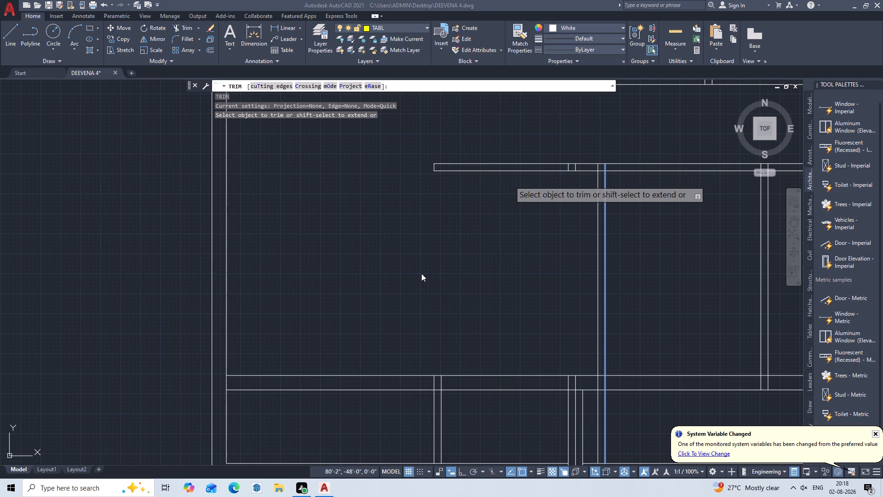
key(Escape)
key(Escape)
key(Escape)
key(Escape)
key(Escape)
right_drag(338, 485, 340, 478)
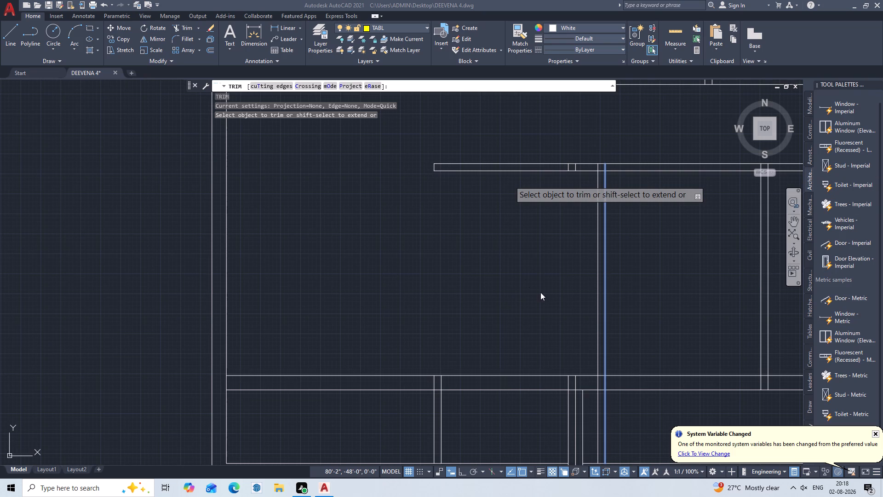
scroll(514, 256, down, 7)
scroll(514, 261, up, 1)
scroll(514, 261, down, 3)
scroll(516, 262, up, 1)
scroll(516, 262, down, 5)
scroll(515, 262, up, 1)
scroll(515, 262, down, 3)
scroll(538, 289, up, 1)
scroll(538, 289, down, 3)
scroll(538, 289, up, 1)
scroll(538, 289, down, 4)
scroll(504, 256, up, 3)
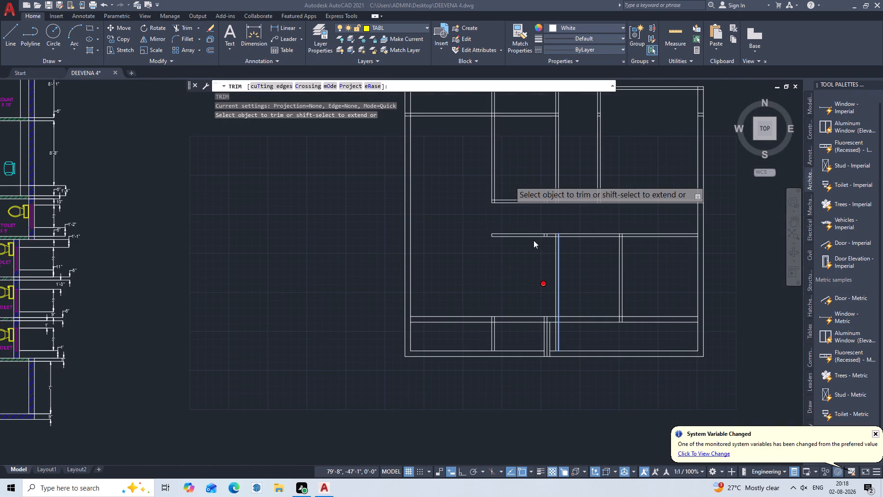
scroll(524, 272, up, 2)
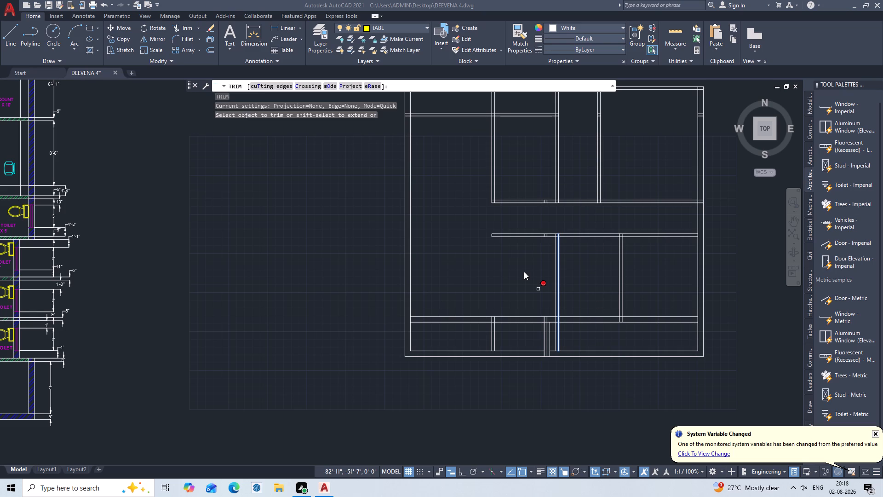
Trim away the lower middle horizontal partition's free end up to the short vertical pair, including its leftover end line.
click(540, 285)
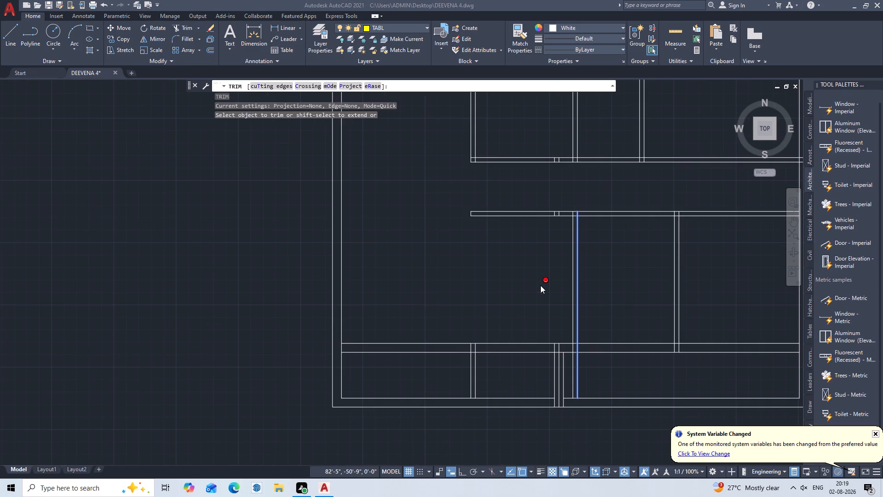
click(544, 276)
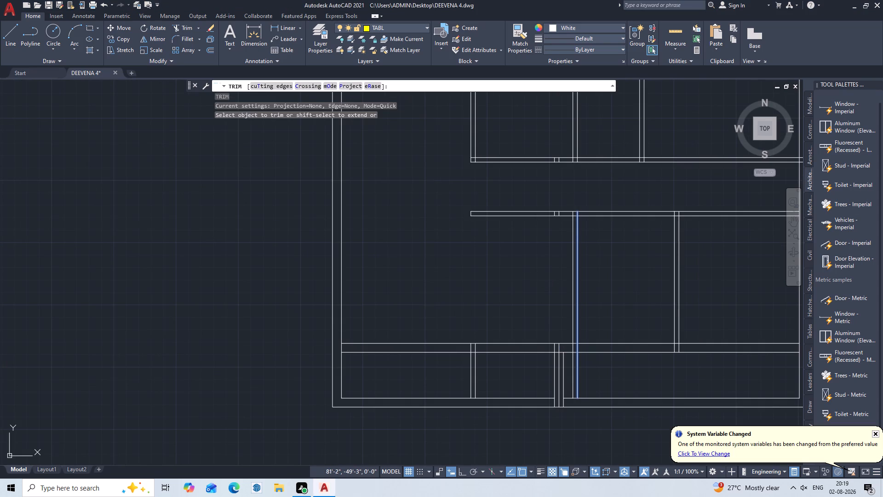
double_click(482, 260)
scroll(533, 241, up, 2)
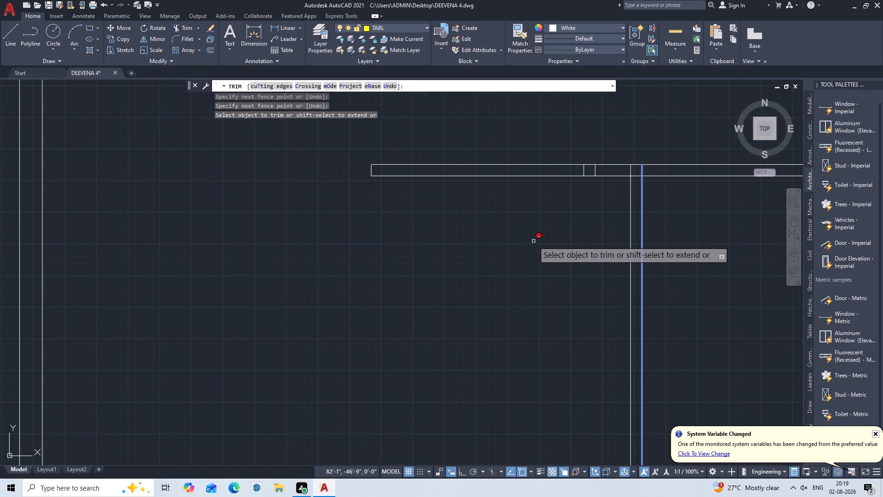
double_click(541, 142)
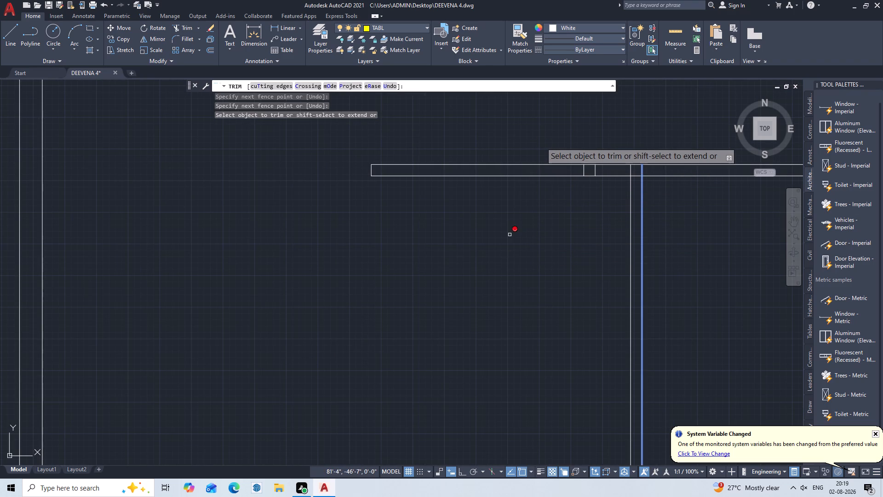
double_click(510, 234)
drag(510, 234, 515, 231)
double_click(568, 139)
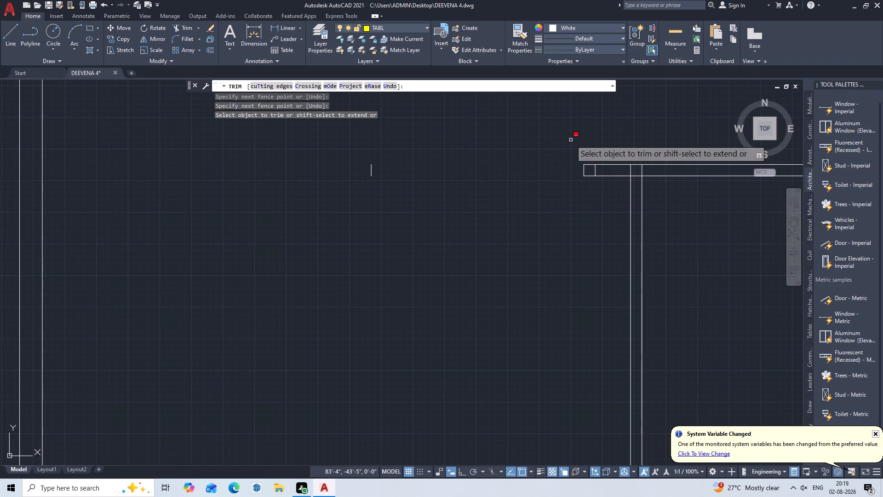
click(369, 168)
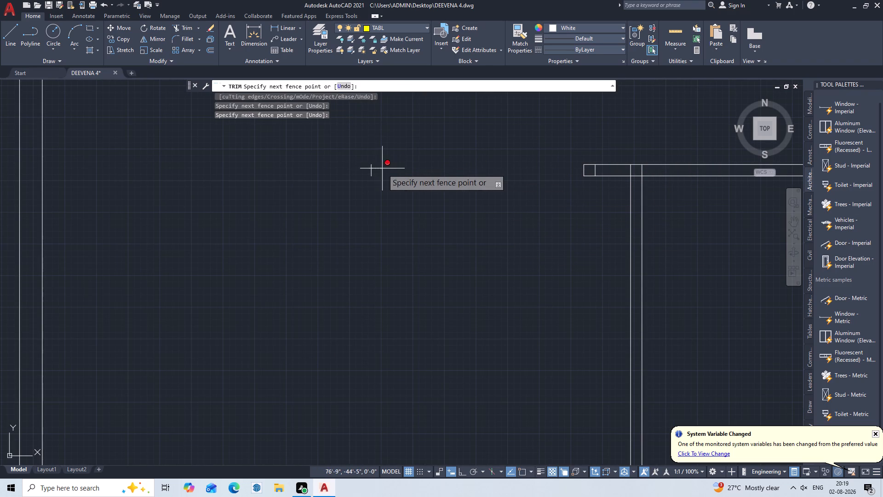
click(388, 169)
Trim off the remaining stub of the lower middle horizontal partition up to the long vertical partition, including the small leftover square.
middle_drag(585, 205, 508, 225)
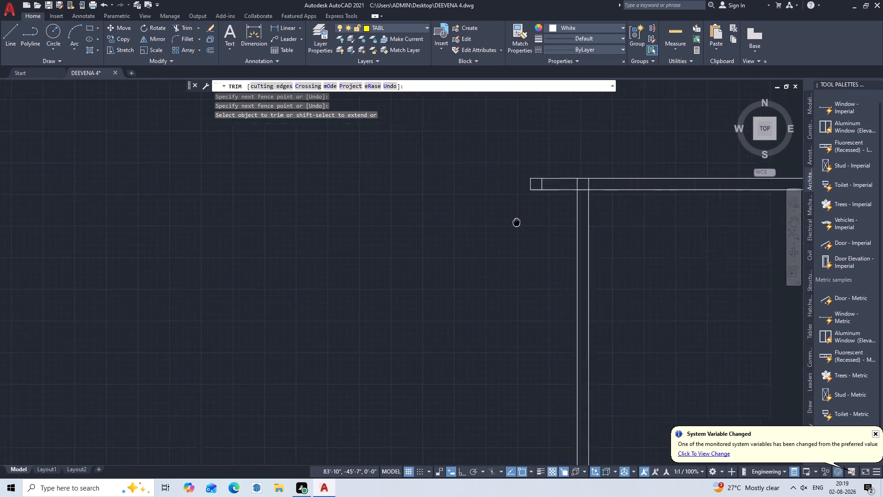
middle_drag(508, 225, 489, 237)
scroll(510, 218, up, 2)
click(528, 156)
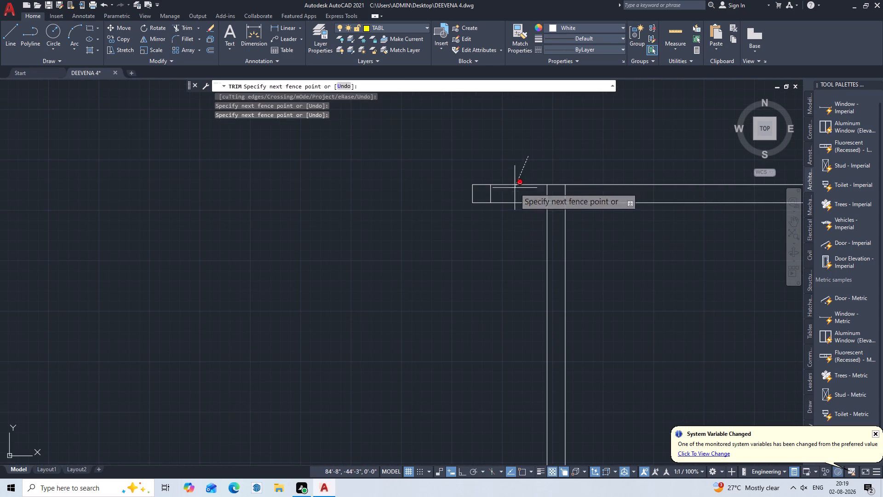
click(491, 226)
double_click(461, 191)
click(507, 187)
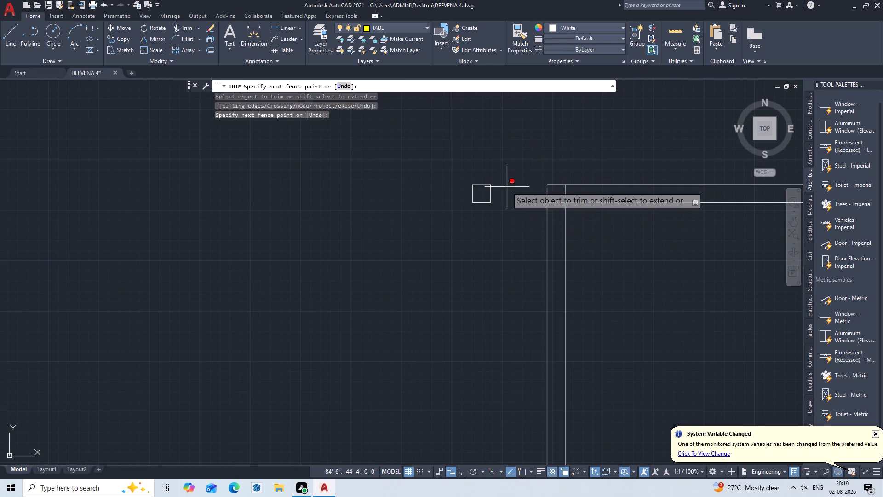
double_click(467, 201)
double_click(481, 177)
click(487, 225)
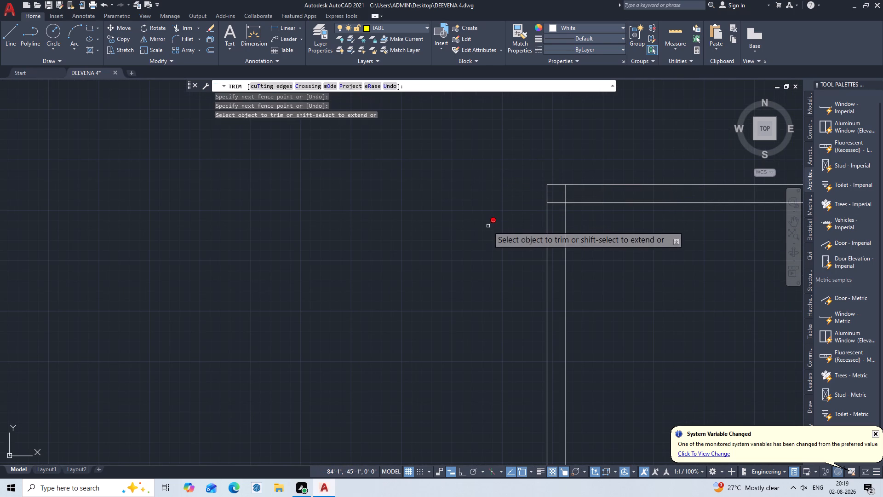
Trim away the leftover short pair of vertical lines inside the horizontal partition on the upper side of the corridor.
scroll(488, 226, down, 3)
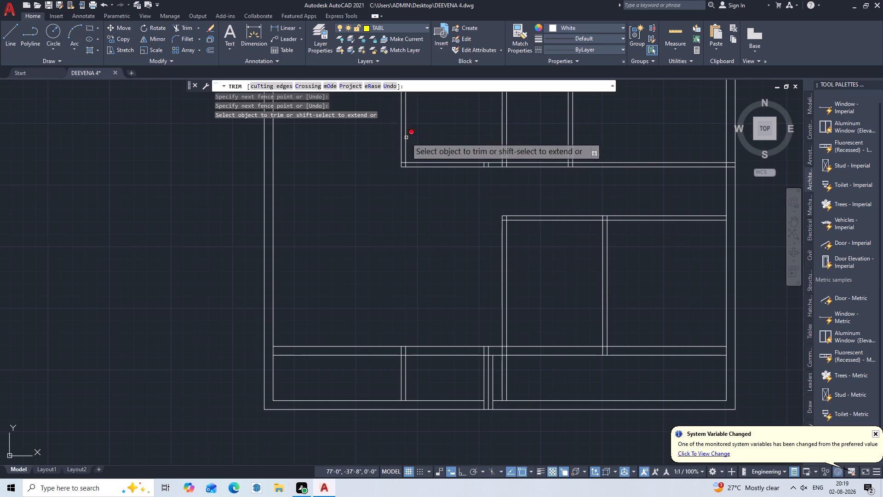
scroll(492, 173, up, 5)
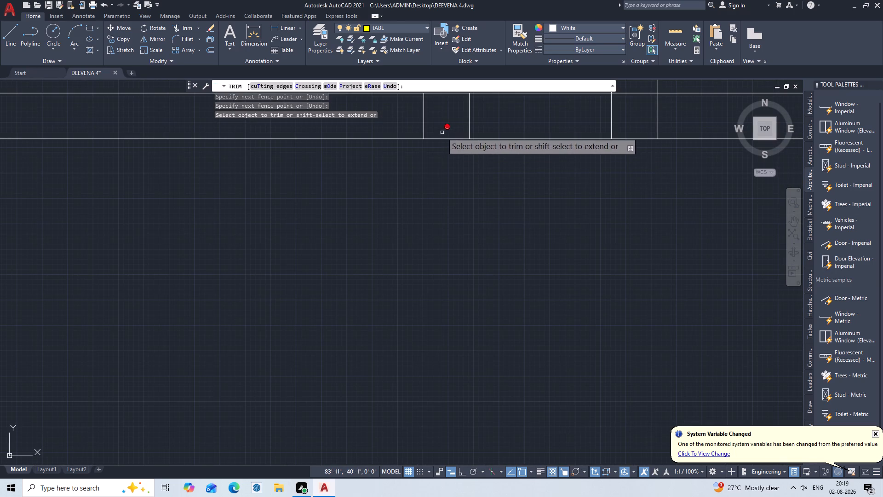
click(404, 115)
double_click(503, 123)
scroll(503, 131, down, 3)
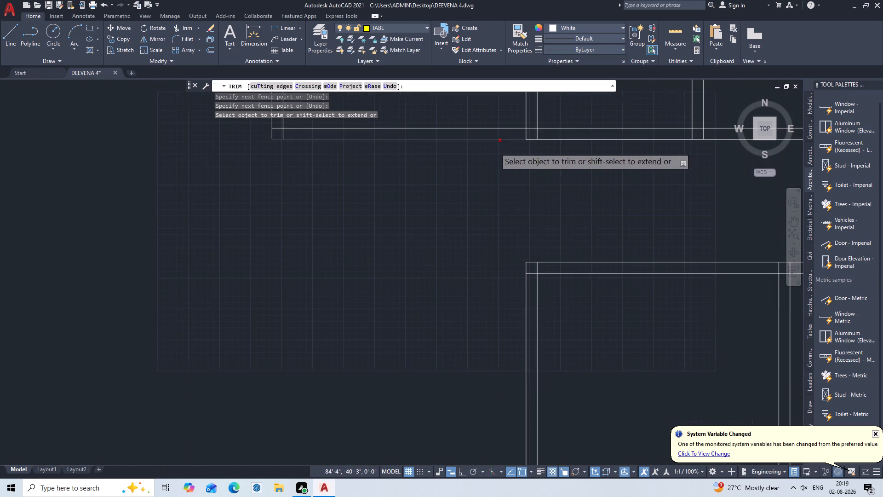
scroll(457, 225, down, 2)
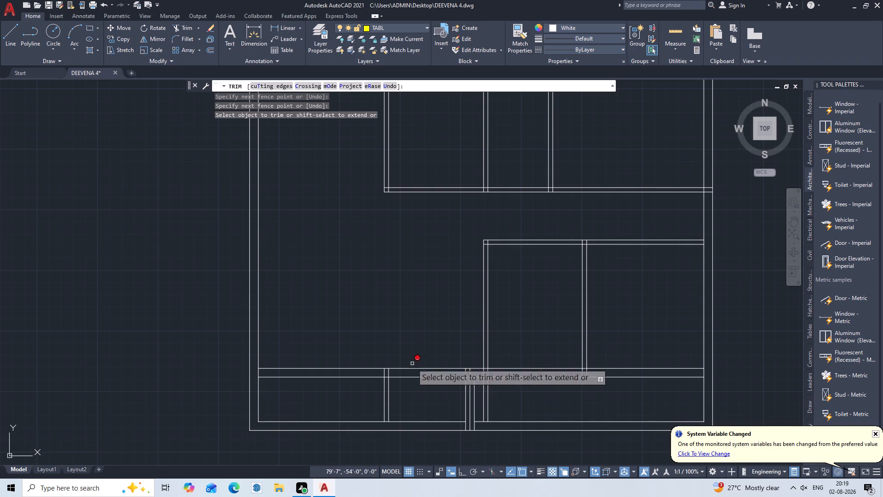
Trim away the first vertical partition pair below and inside the 9" horizontal wall near the plan's bottom.
middle_drag(444, 397, 450, 328)
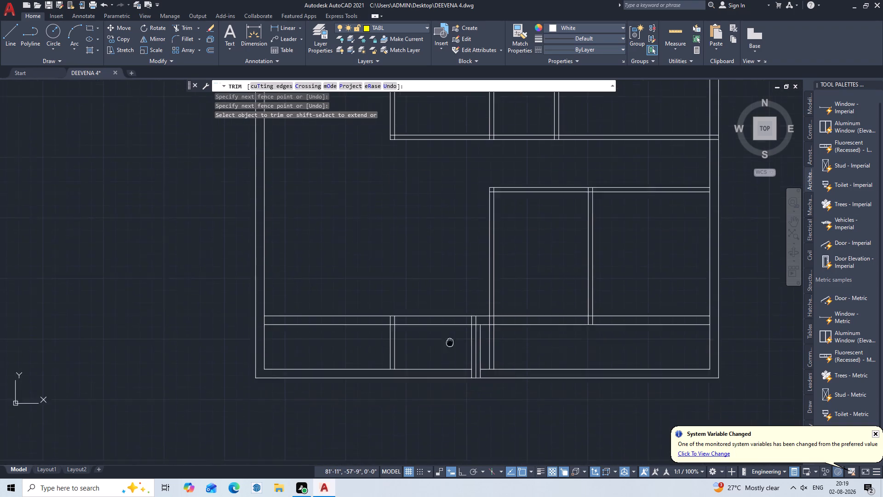
middle_drag(450, 328, 446, 304)
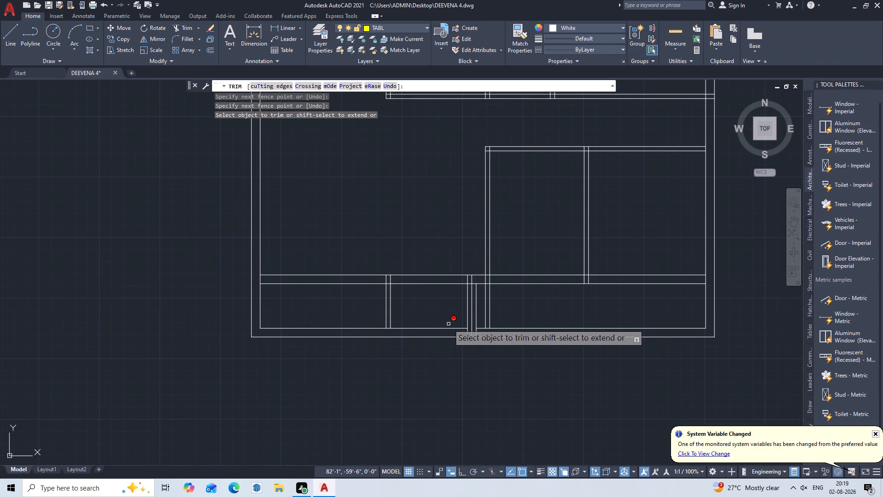
double_click(373, 304)
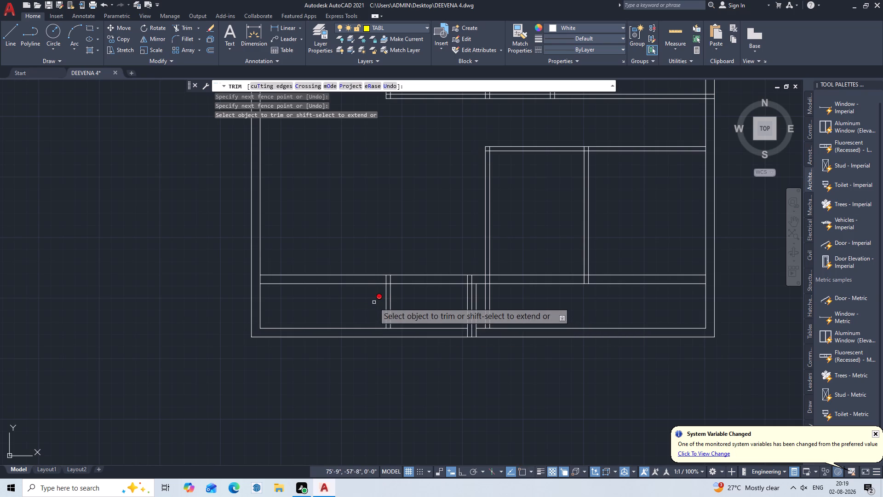
double_click(410, 303)
double_click(376, 311)
scroll(384, 299, up, 3)
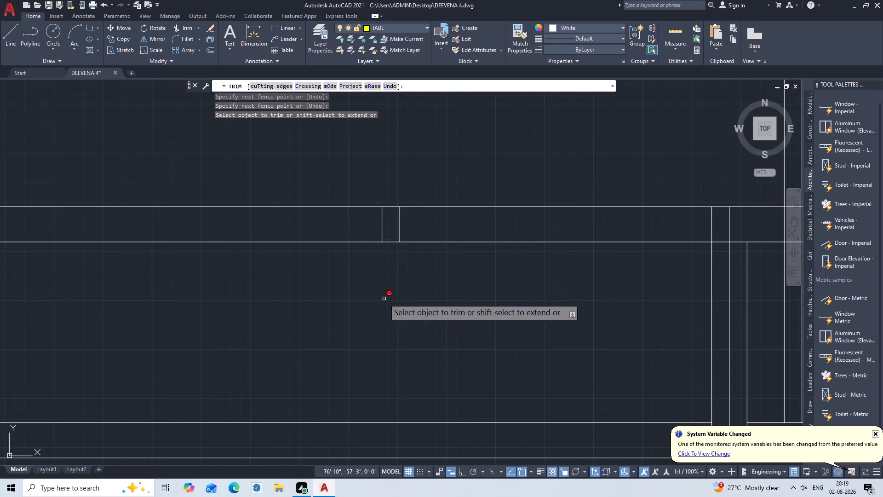
double_click(363, 222)
click(435, 231)
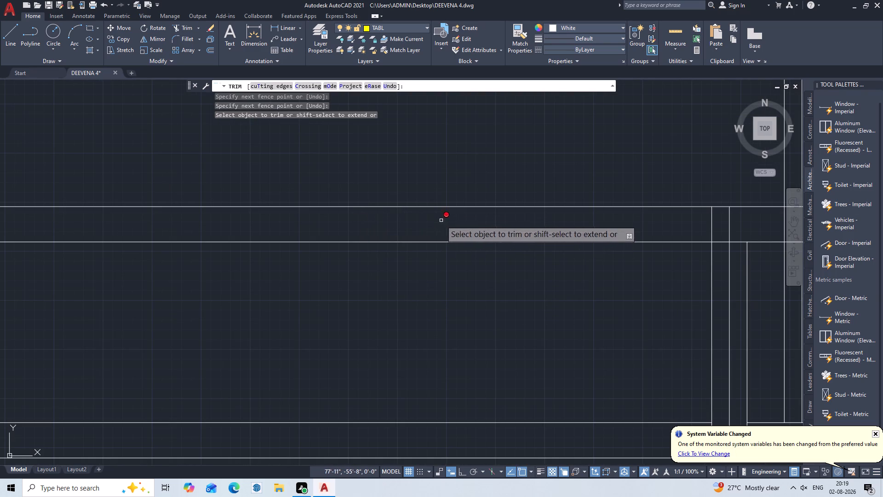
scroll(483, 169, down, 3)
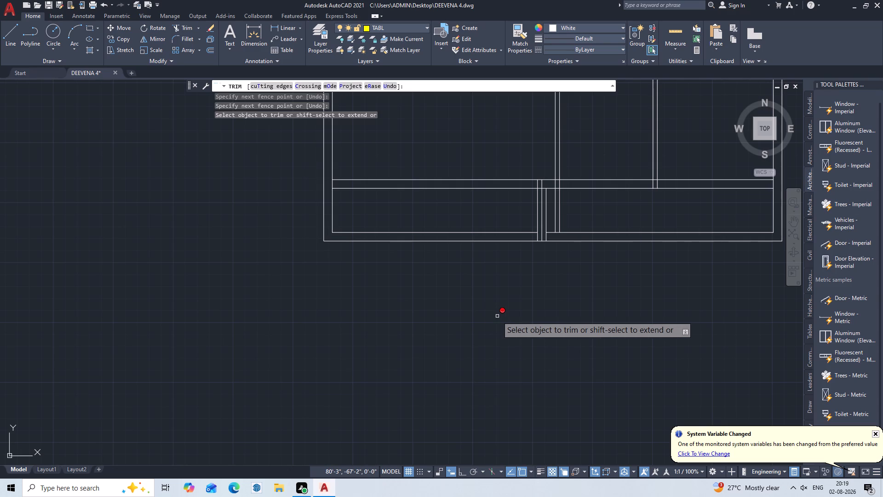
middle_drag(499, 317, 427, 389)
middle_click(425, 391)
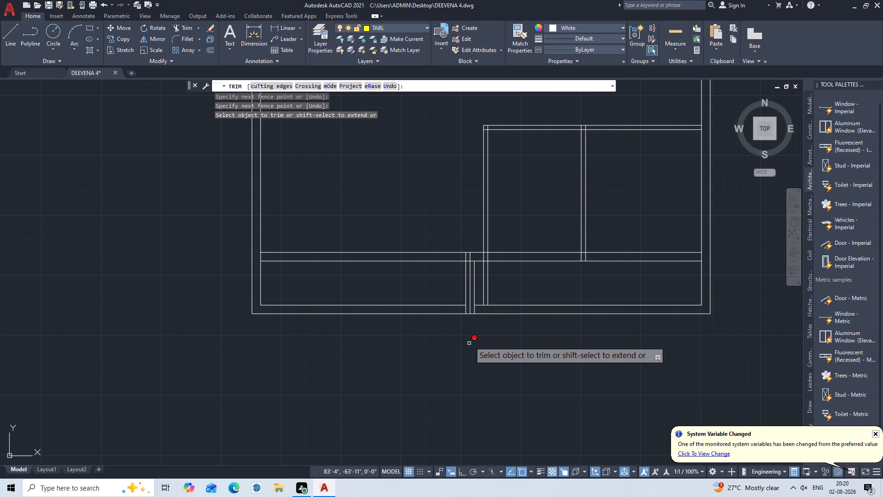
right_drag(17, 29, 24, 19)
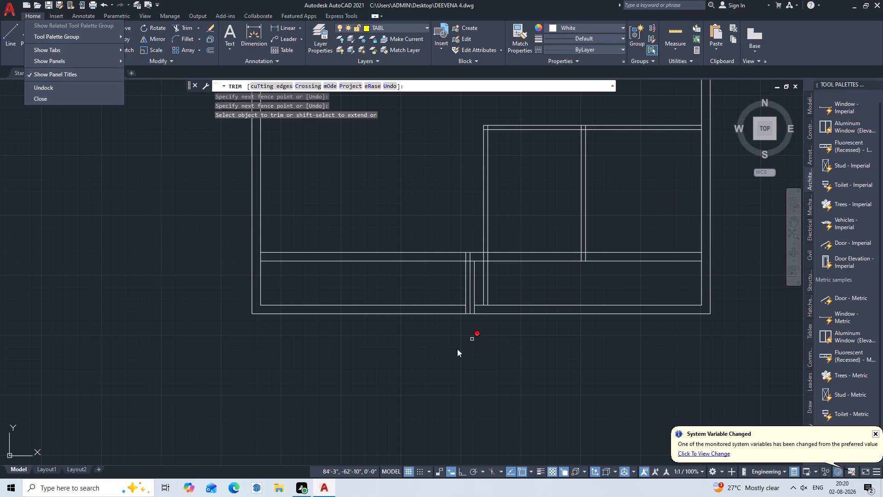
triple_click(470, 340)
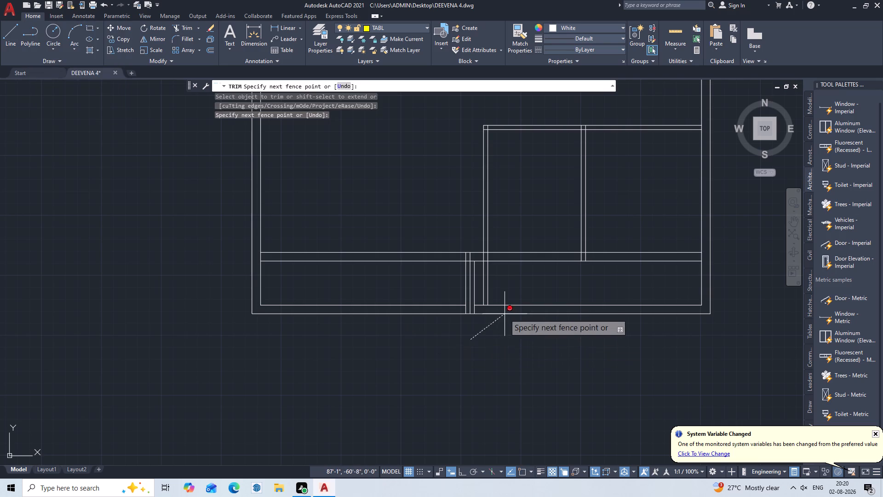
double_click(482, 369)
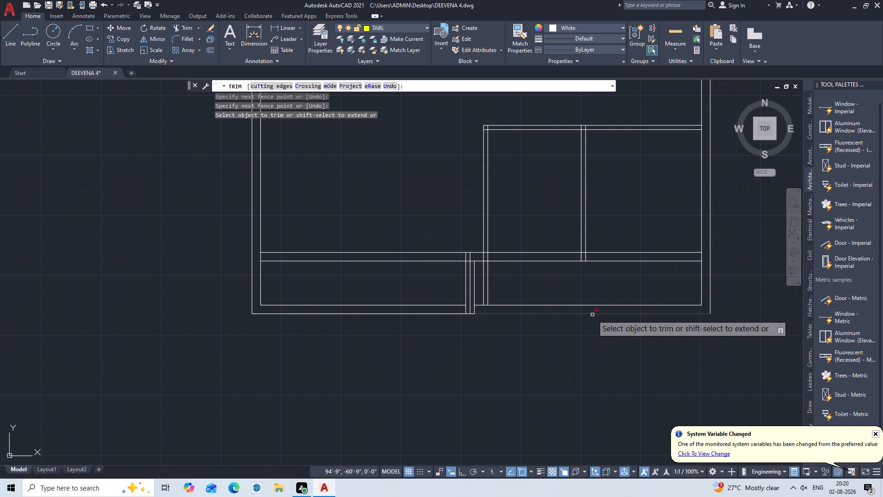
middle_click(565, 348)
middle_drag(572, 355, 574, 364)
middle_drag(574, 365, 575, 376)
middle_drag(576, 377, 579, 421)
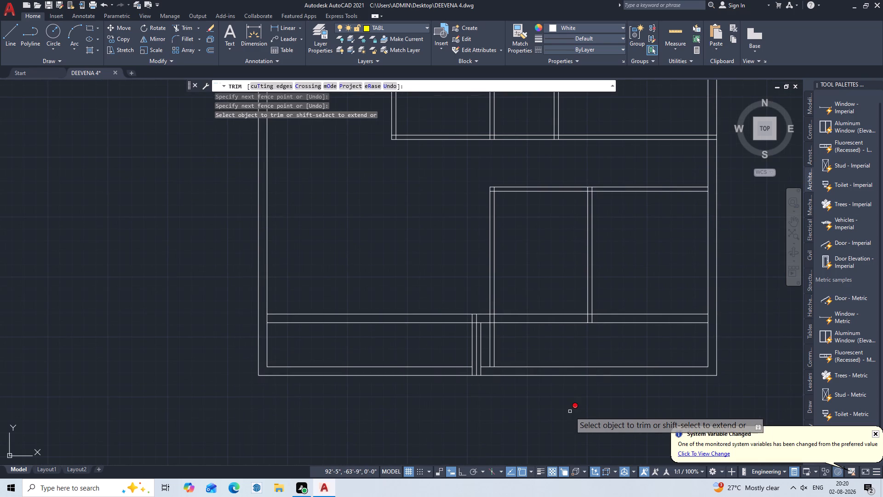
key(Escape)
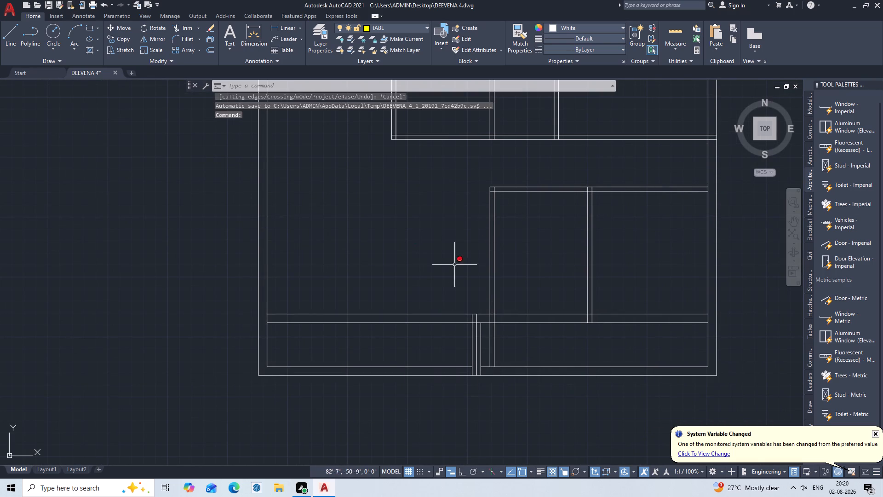
Trim the overlapping line ends inside the upper corner where the lower room's vertical and horizontal partitions meet.
scroll(501, 186, up, 3)
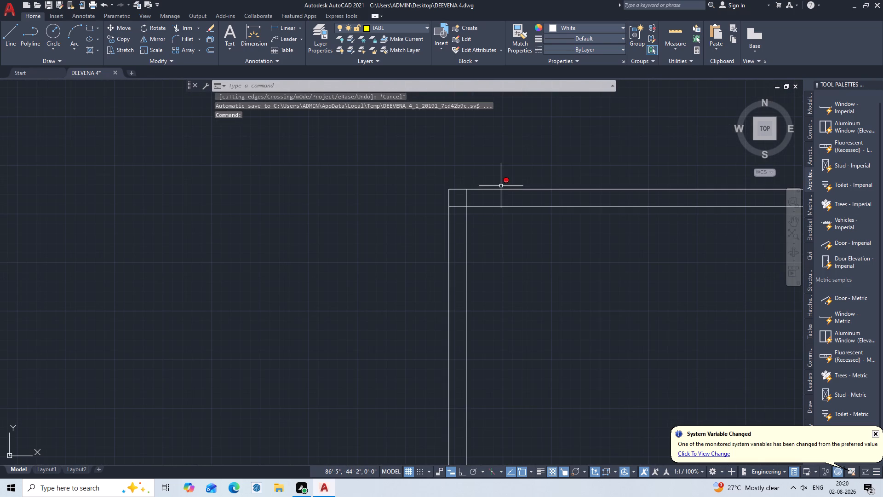
key(Return)
click(467, 196)
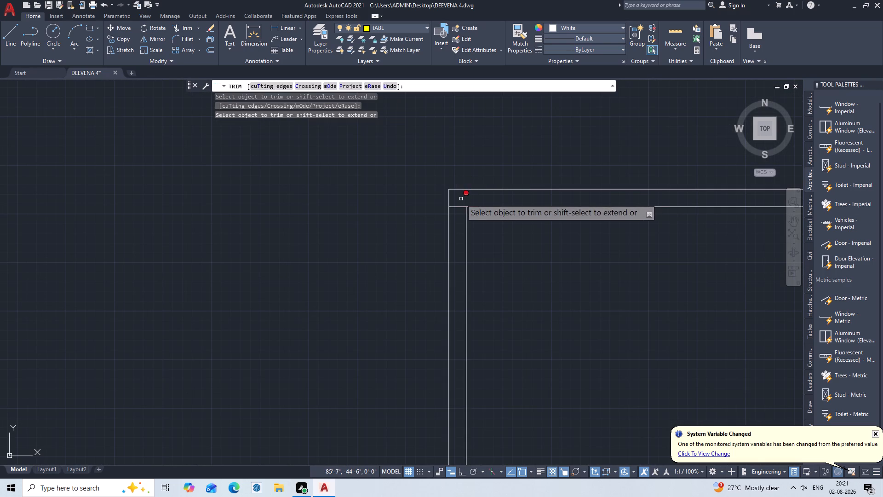
click(462, 204)
click(457, 217)
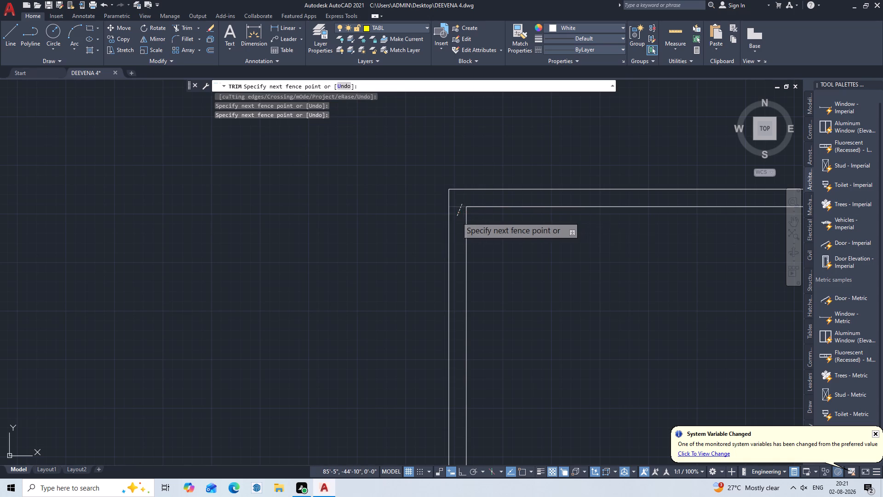
key(Escape)
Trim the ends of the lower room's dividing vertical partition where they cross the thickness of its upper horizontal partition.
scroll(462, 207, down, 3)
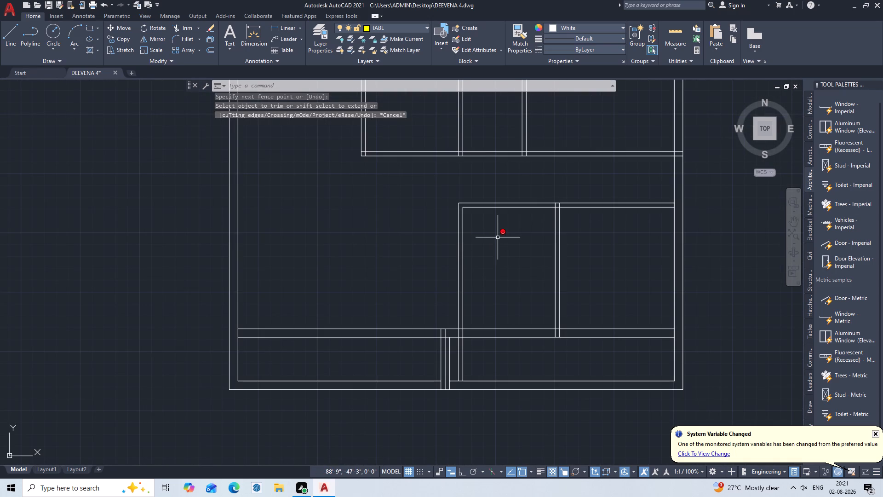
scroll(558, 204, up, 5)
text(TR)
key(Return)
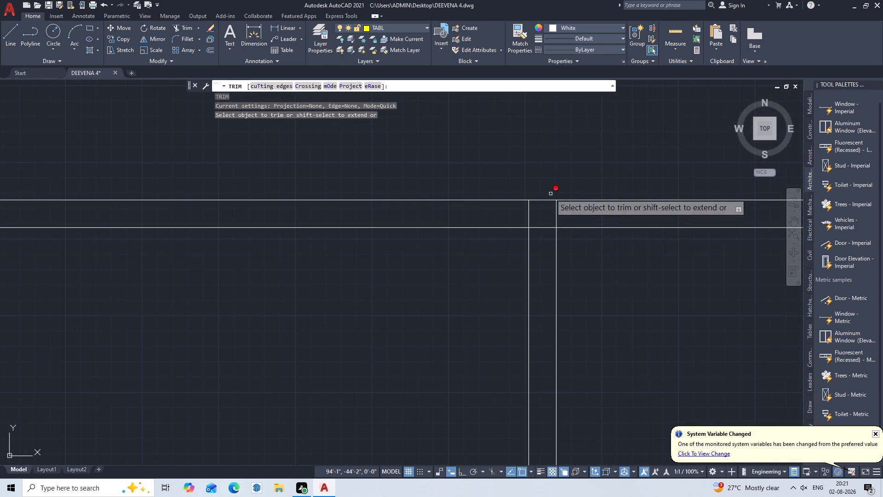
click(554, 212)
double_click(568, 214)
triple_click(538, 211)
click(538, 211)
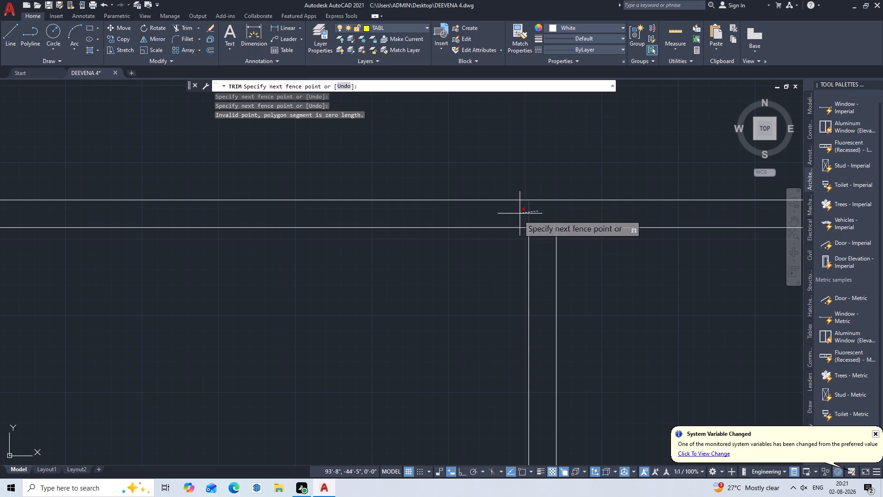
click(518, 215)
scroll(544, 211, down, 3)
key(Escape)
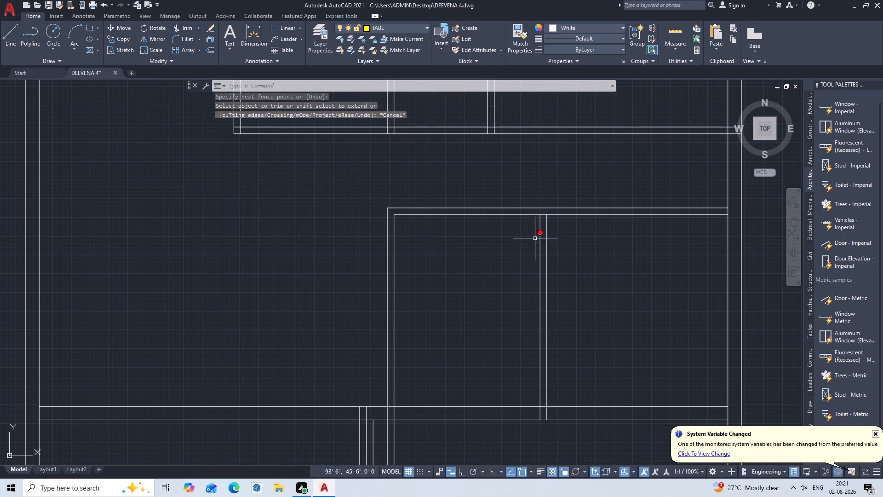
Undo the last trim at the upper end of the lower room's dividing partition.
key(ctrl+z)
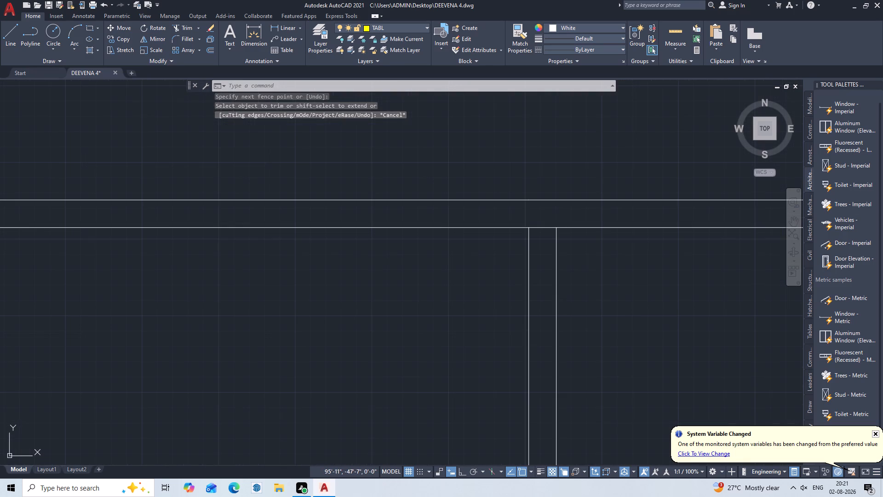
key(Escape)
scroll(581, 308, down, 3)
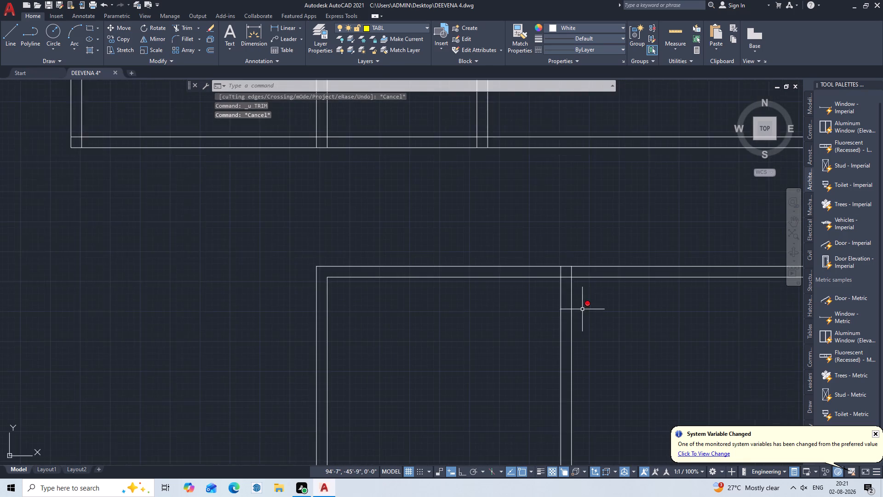
Examine the redrawn wall and partition layout alongside the coloured office plan.
scroll(582, 309, down, 2)
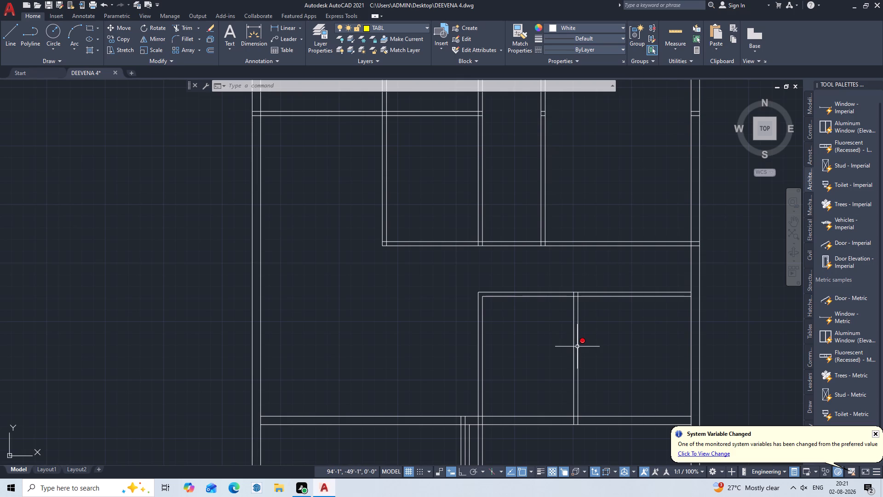
middle_click(535, 408)
middle_click(537, 407)
middle_click(537, 407)
middle_drag(550, 362, 561, 335)
middle_drag(561, 333, 576, 288)
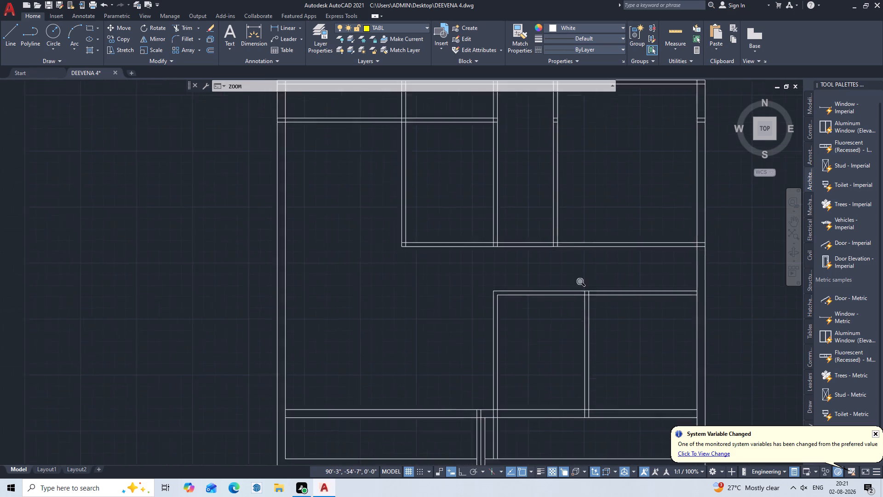
middle_drag(576, 288, 579, 277)
middle_drag(668, 238, 492, 267)
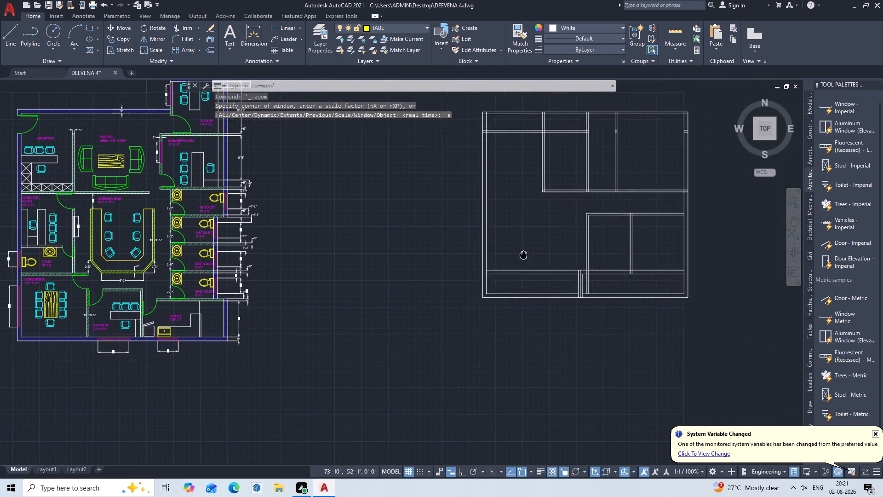
middle_drag(492, 267, 440, 290)
scroll(440, 290, up, 2)
middle_click(459, 297)
middle_drag(459, 297, 493, 205)
scroll(493, 205, up, 1)
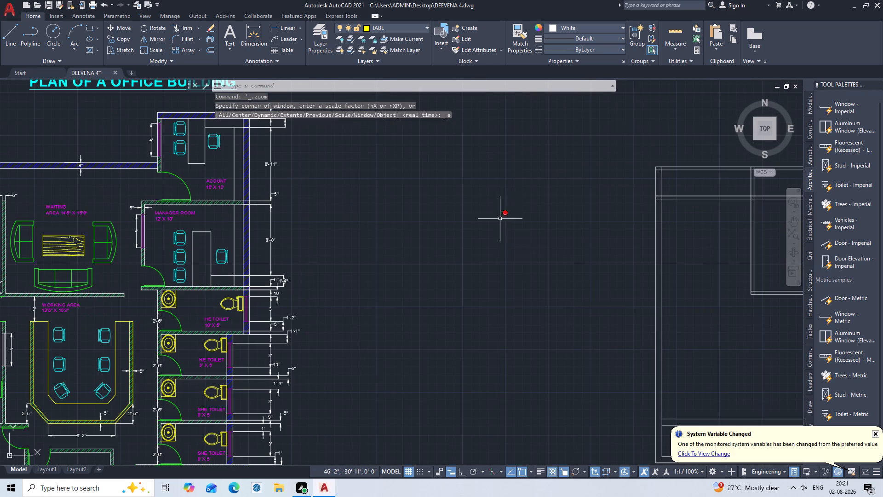
middle_drag(681, 335, 371, 192)
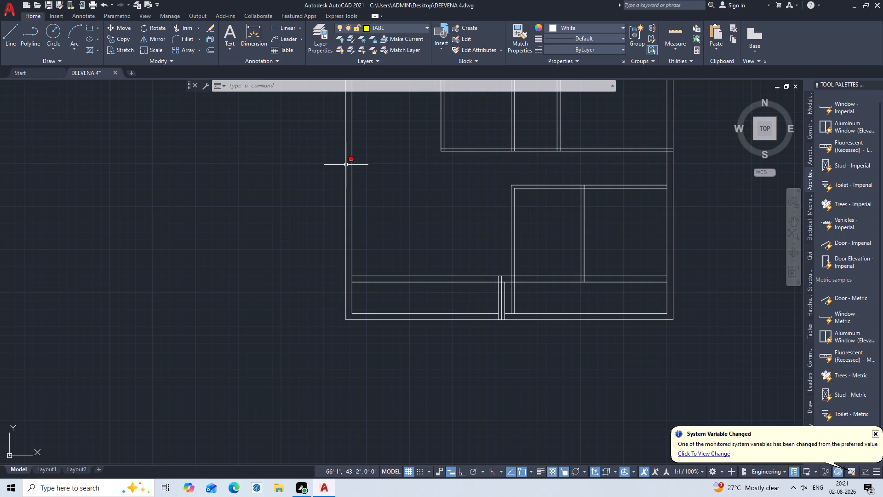
Insert a Door - Metric block in the empty space between the coloured plan and the redrawn plan.
key(ctrl+3)
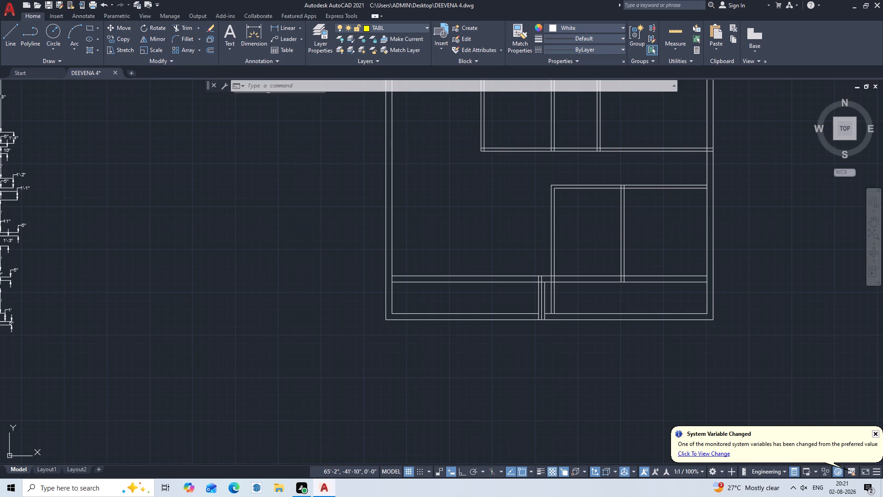
key(ctrl+3)
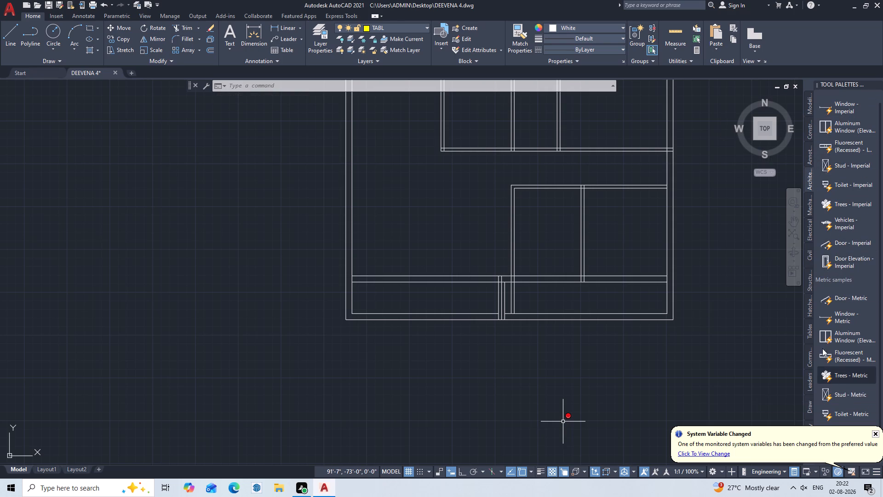
drag(845, 306, 595, 281)
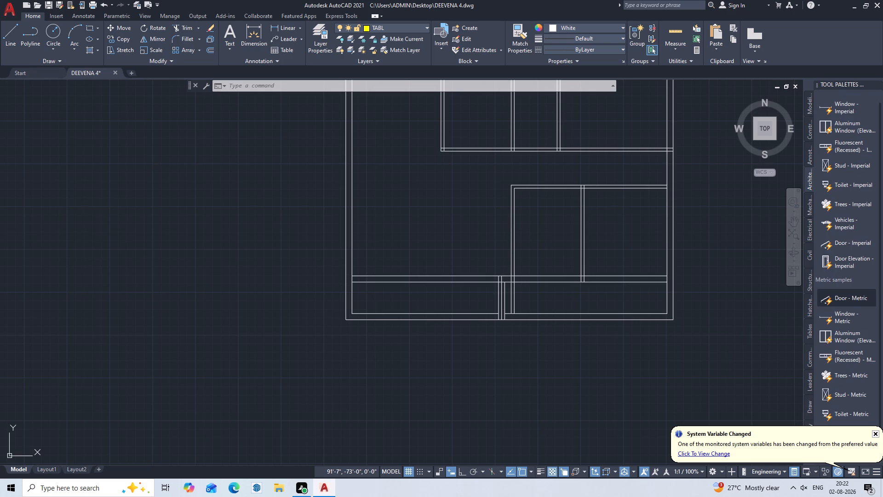
drag(595, 281, 258, 260)
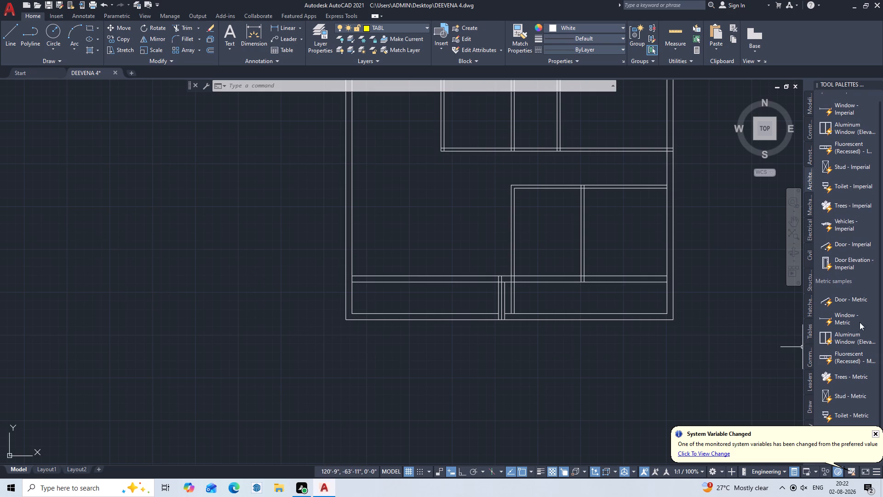
click(840, 299)
drag(840, 299, 728, 251)
drag(728, 251, 16, 188)
drag(34, 156, 775, 461)
key(Escape)
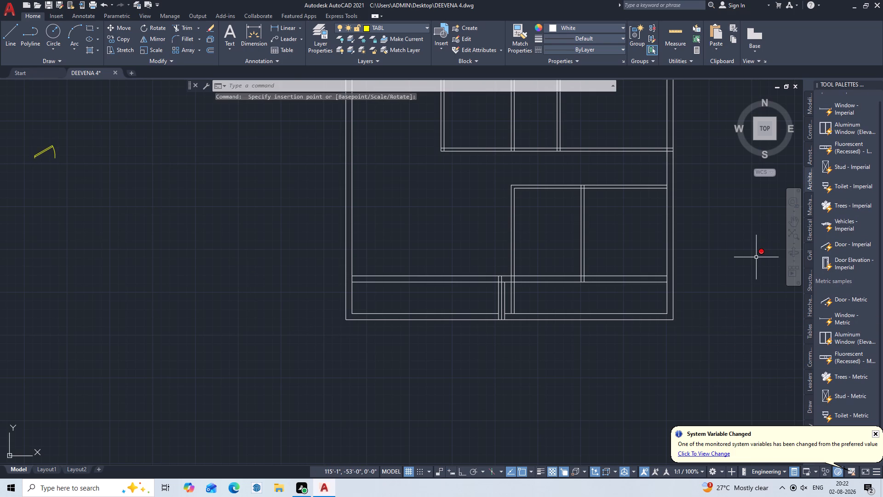
Set the inserted door block's colour to ByBlock.
scroll(131, 173, down, 6)
middle_drag(124, 296, 224, 345)
middle_drag(226, 347, 239, 352)
middle_drag(244, 353, 313, 383)
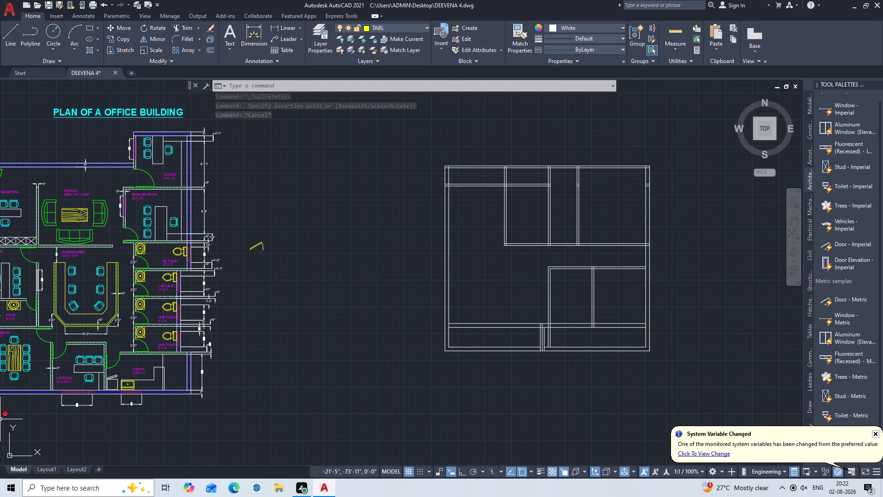
click(275, 229)
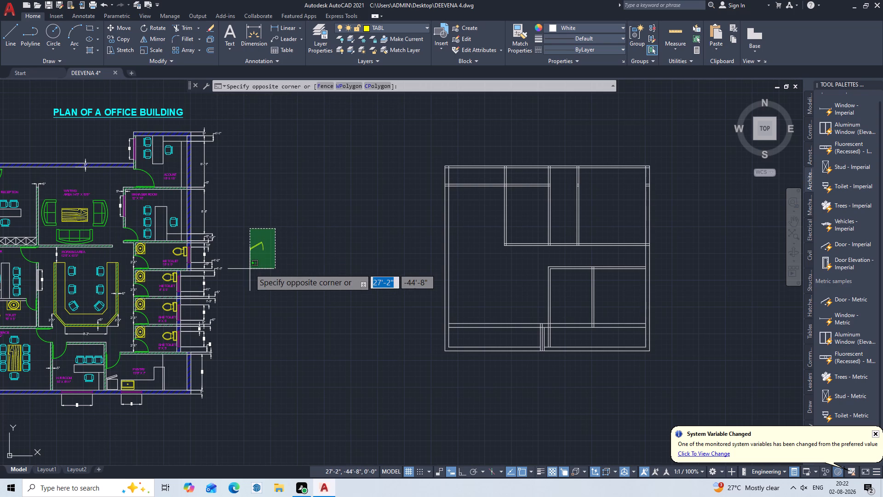
key(Escape)
click(275, 232)
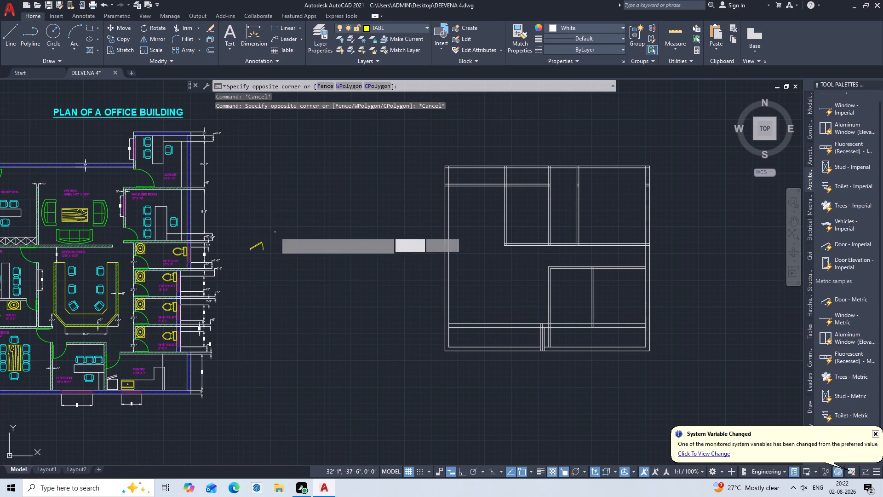
click(235, 289)
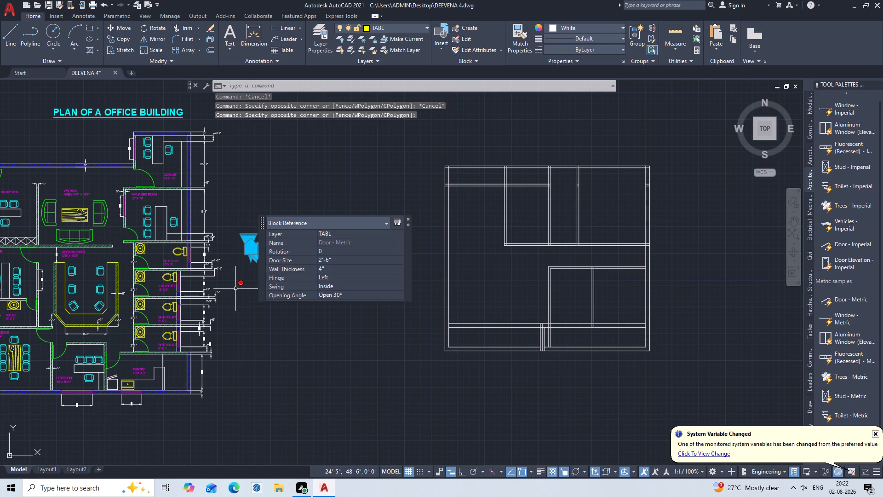
click(558, 27)
click(554, 50)
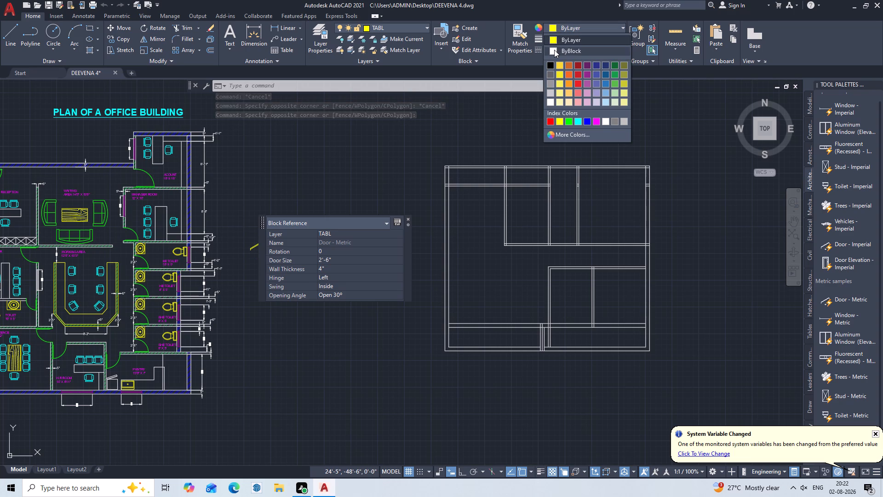
key(Escape)
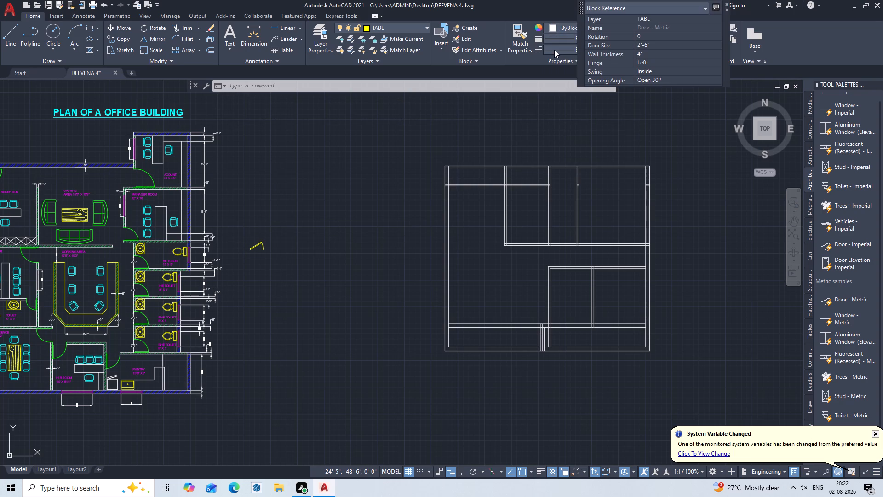
key(Escape)
key(Escape)
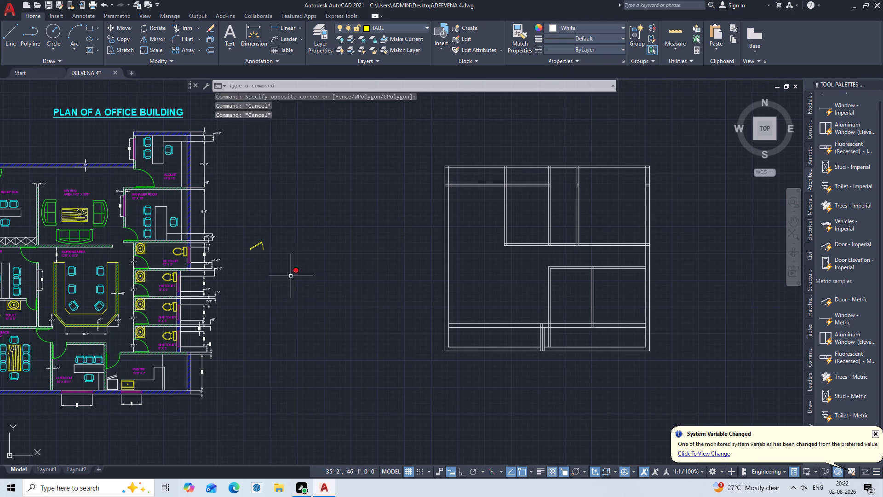
Set the inserted door block's opening angle to Open 90º.
scroll(262, 236, up, 2)
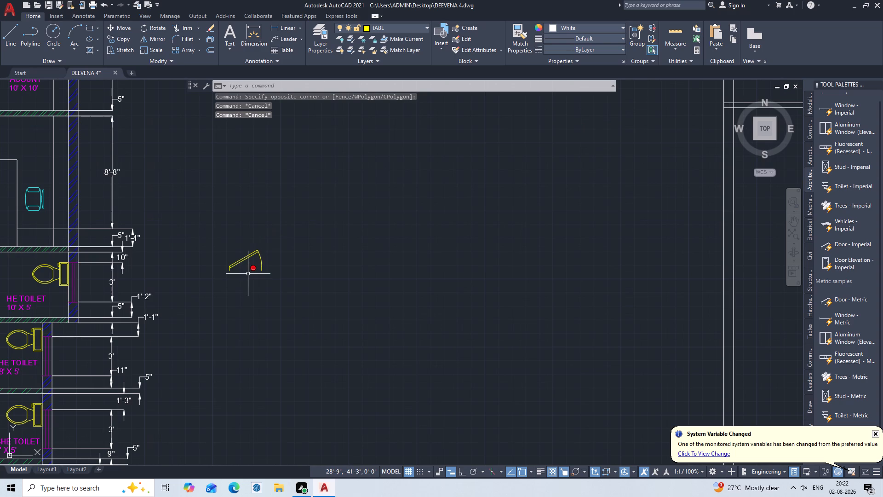
middle_click(247, 275)
middle_click(247, 275)
middle_drag(299, 269, 553, 239)
middle_click(556, 238)
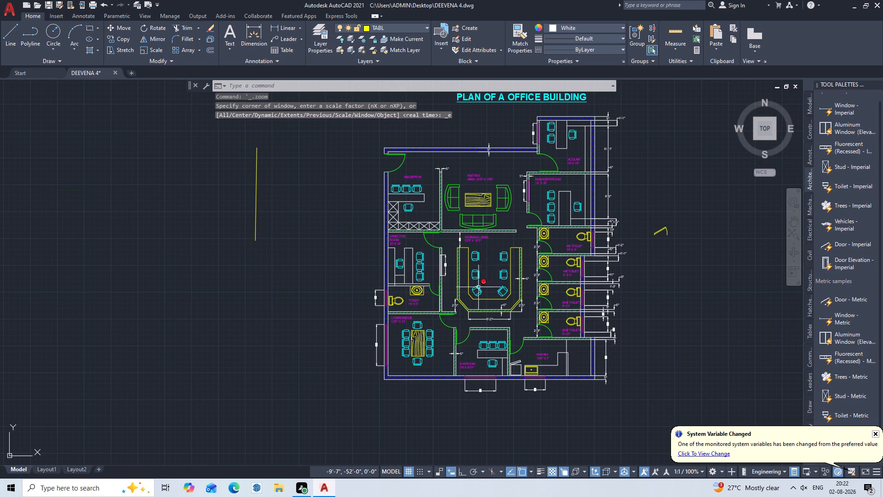
middle_click(684, 255)
middle_click(684, 255)
middle_drag(684, 255, 533, 306)
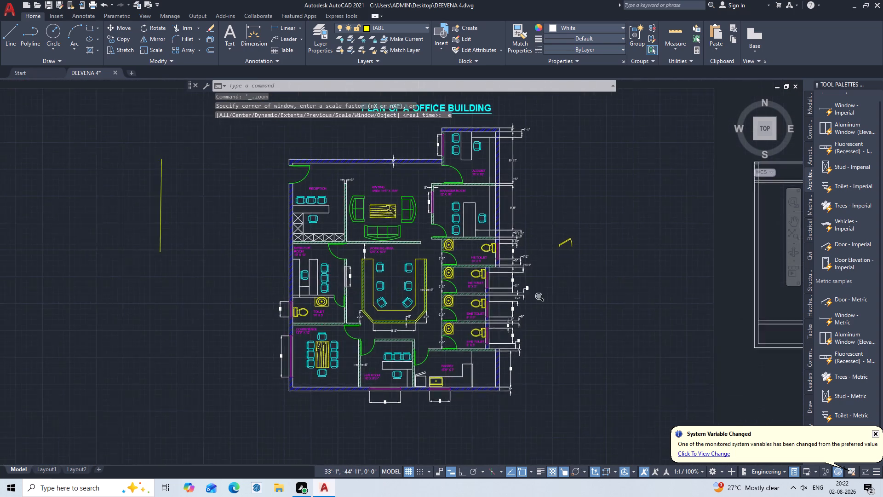
middle_drag(533, 306, 436, 322)
scroll(151, 329, up, 1)
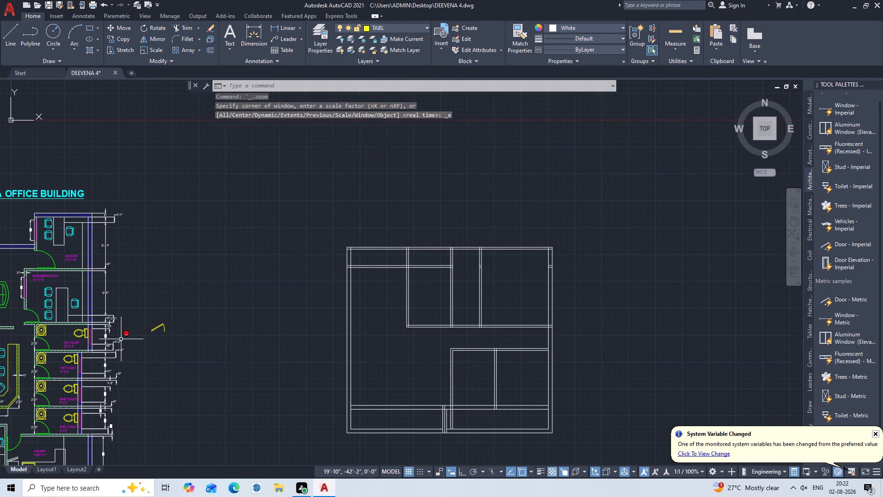
scroll(156, 327, up, 1)
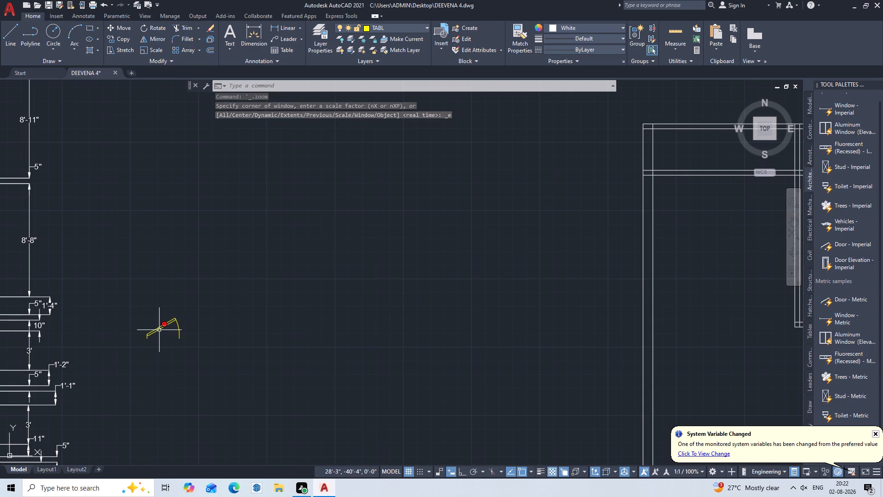
click(170, 323)
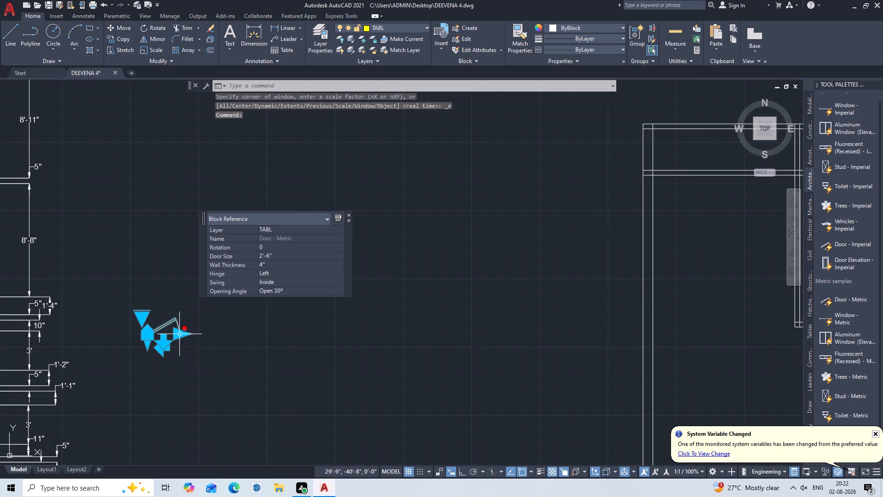
click(183, 336)
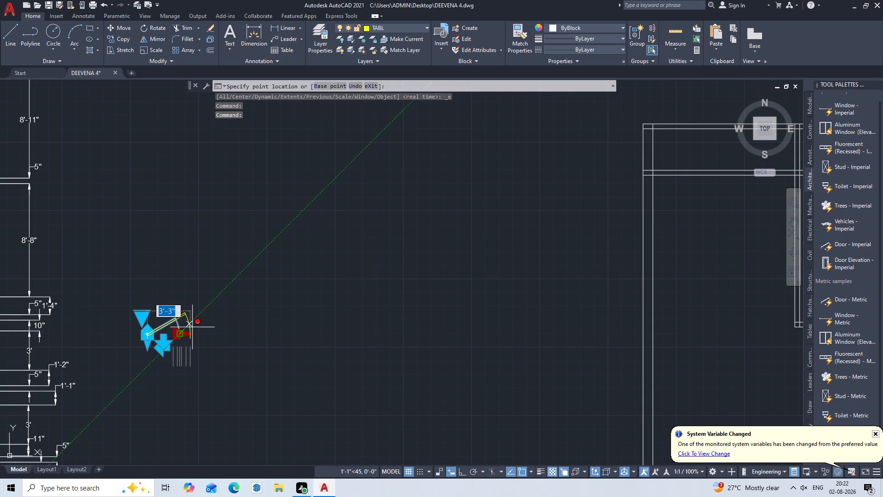
key(Escape)
click(147, 318)
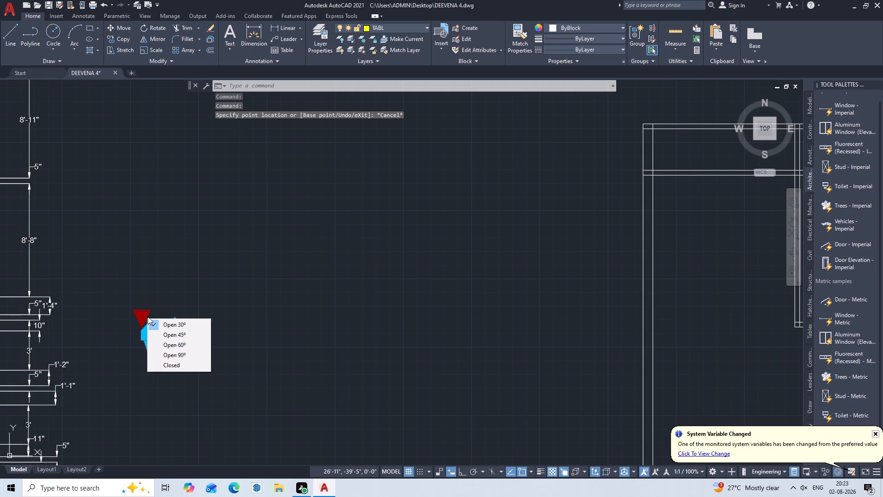
click(177, 359)
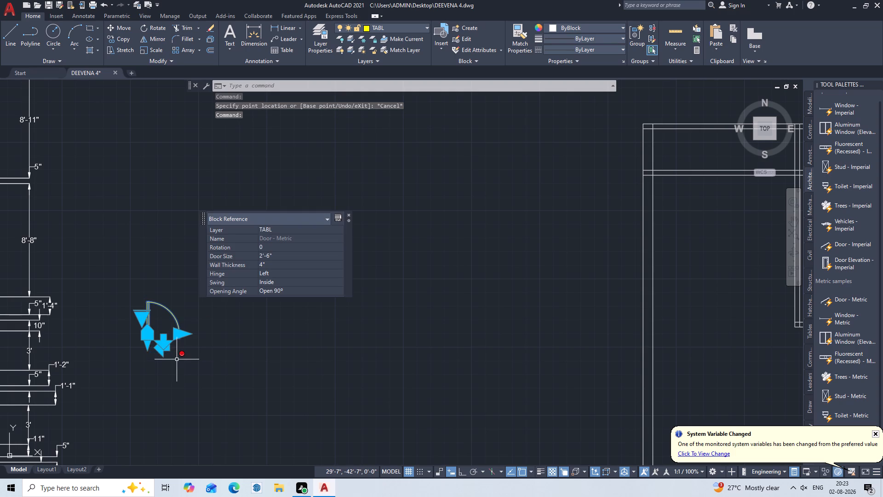
key(Escape)
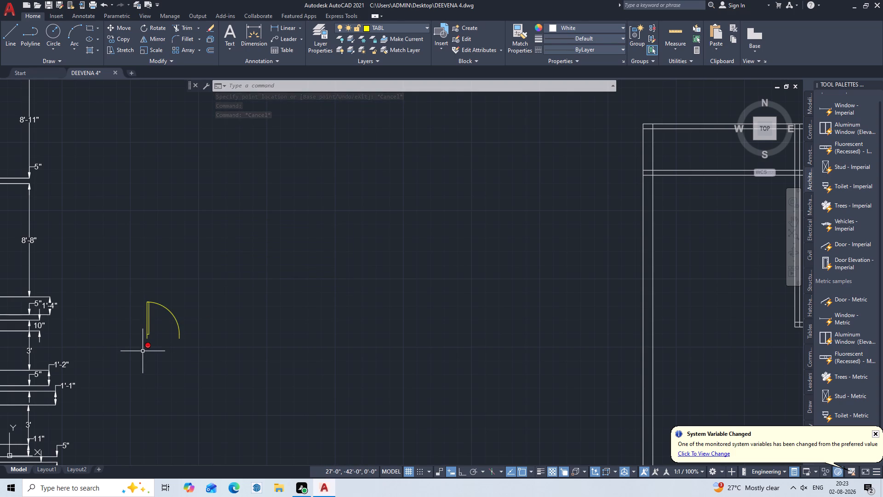
Move the door block closer to the redrawn plan, into the empty space beside its west outer wall.
middle_click(180, 350)
middle_click(180, 350)
middle_click(190, 347)
middle_drag(196, 342, 355, 283)
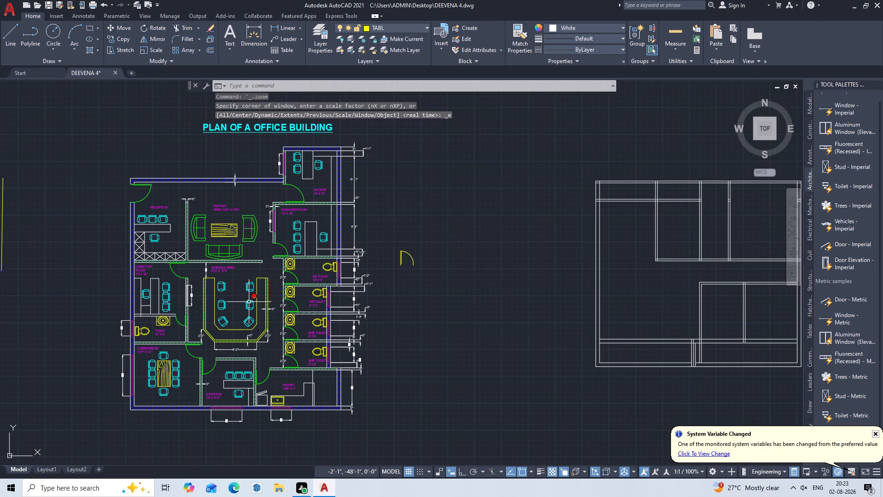
scroll(453, 280, up, 2)
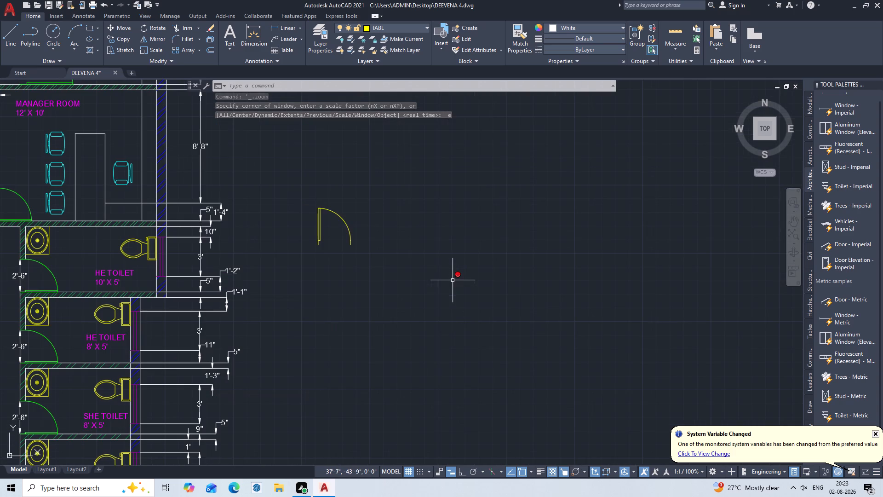
middle_drag(261, 242, 343, 365)
scroll(344, 364, up, 1)
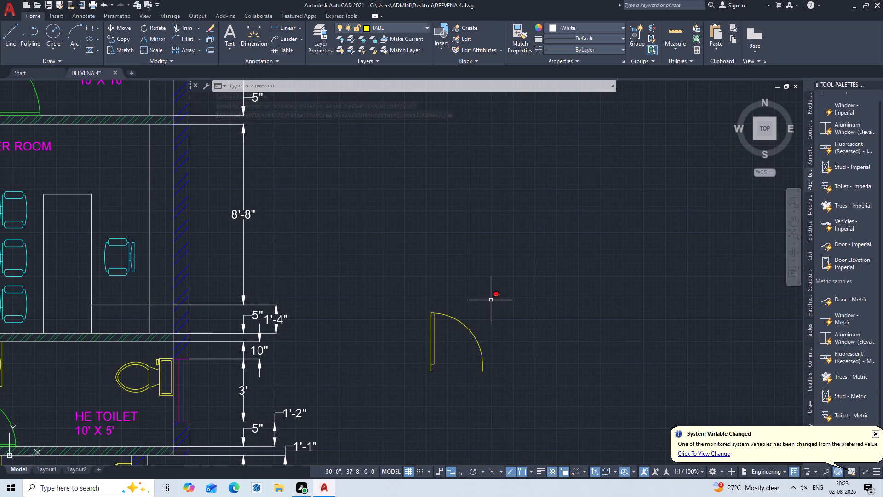
drag(493, 297, 484, 312)
click(399, 403)
key(m)
key(Return)
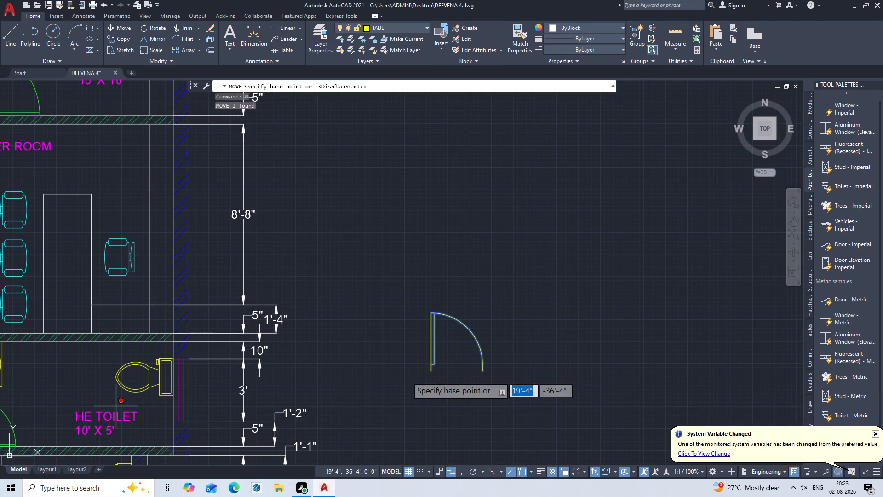
click(486, 373)
scroll(791, 331, down, 2)
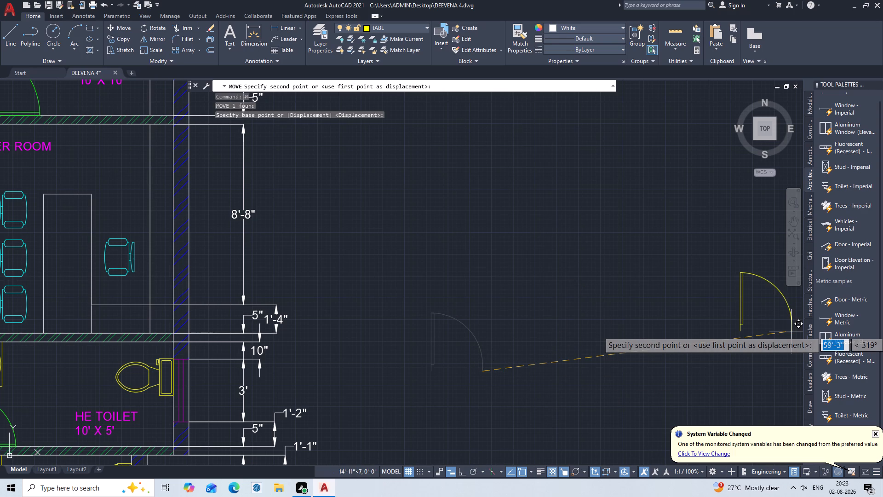
scroll(791, 331, down, 2)
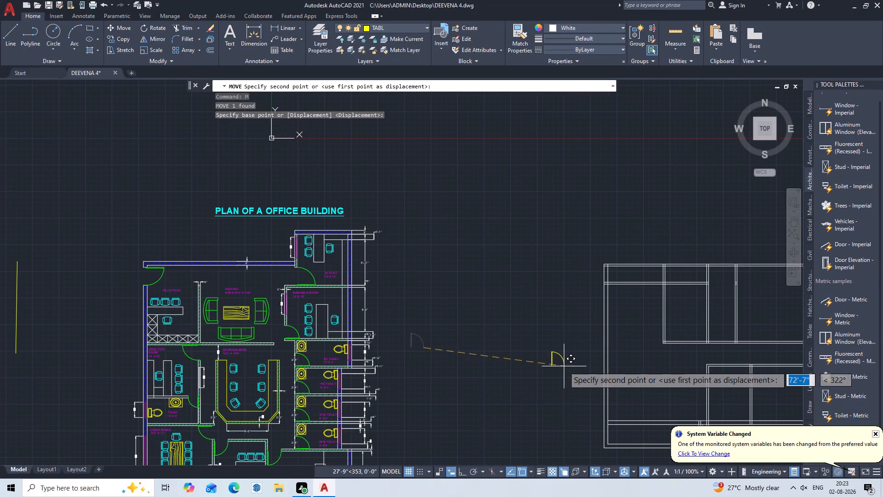
click(572, 374)
key(Escape)
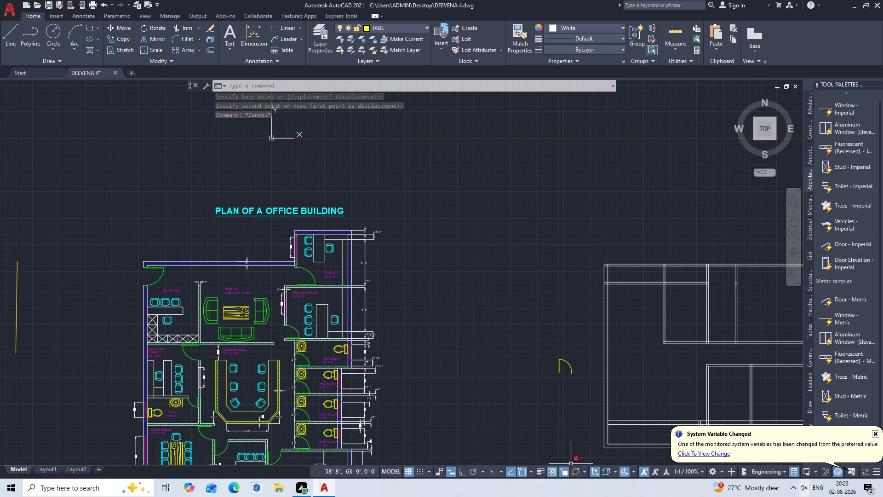
Mirror the door block about a vertical line through the free end of its swing, keeping the original, to form a double door.
scroll(562, 368, up, 3)
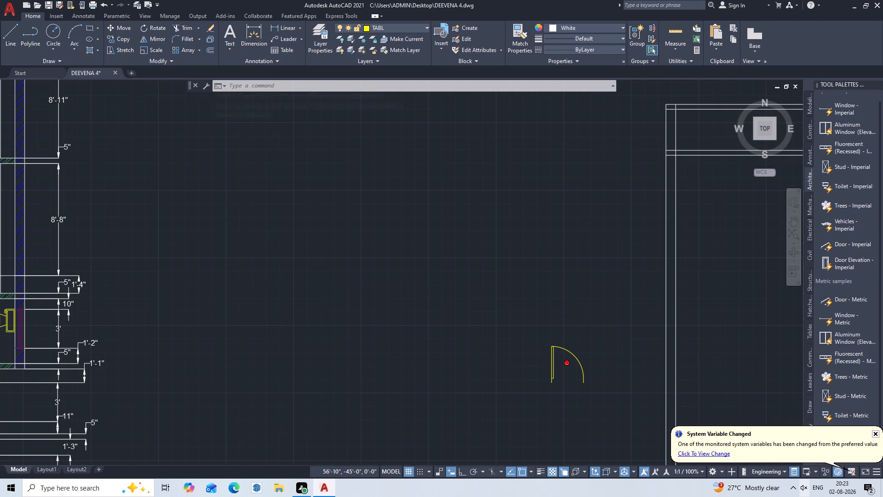
scroll(557, 405, up, 6)
scroll(557, 405, down, 1)
scroll(574, 398, up, 1)
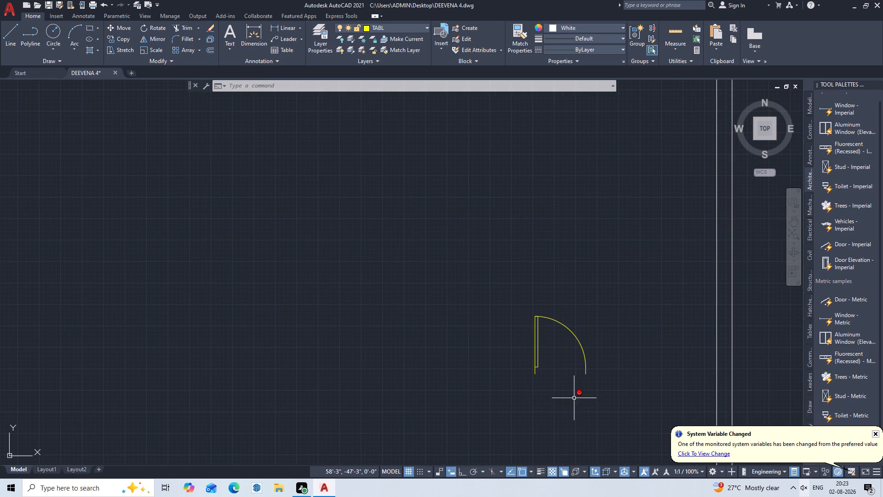
middle_drag(574, 398, 545, 269)
scroll(531, 239, up, 2)
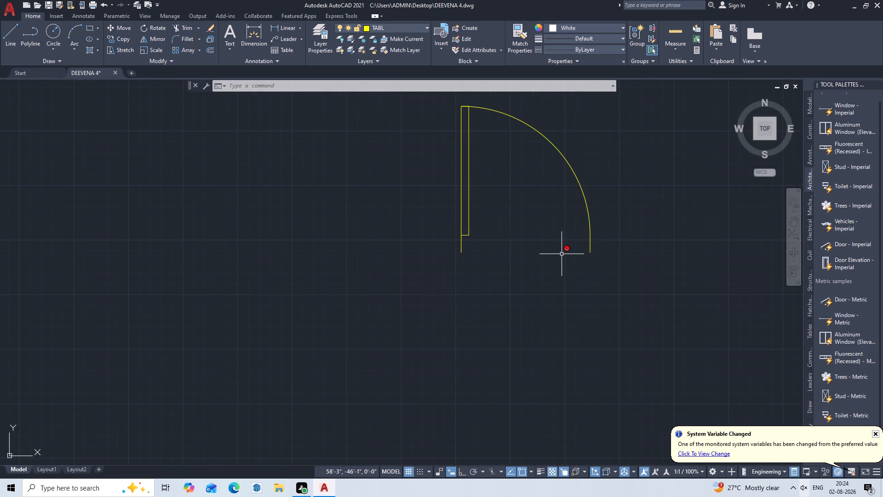
key(n)
key(BackSpace)
text(MI)
key(Return)
double_click(469, 226)
key(Return)
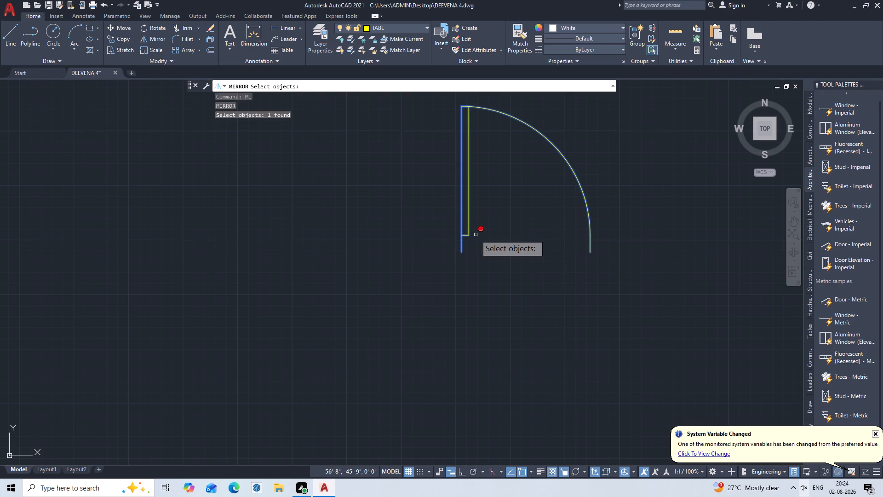
click(588, 253)
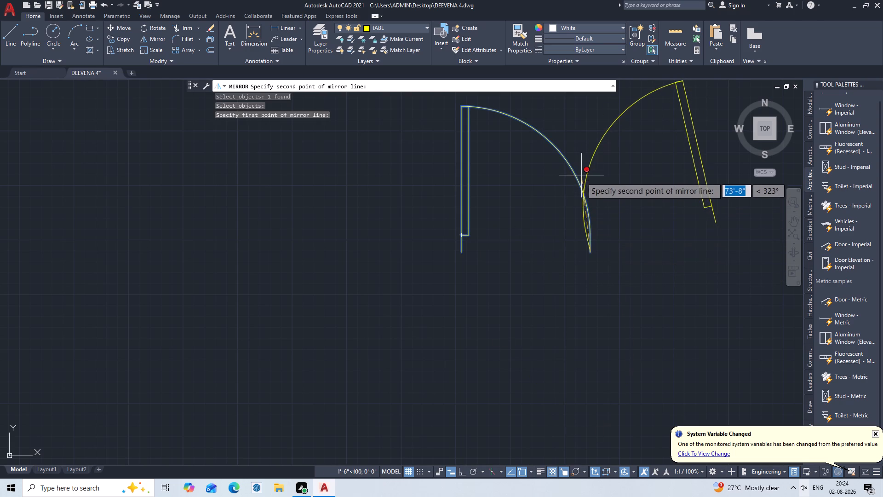
key(F8)
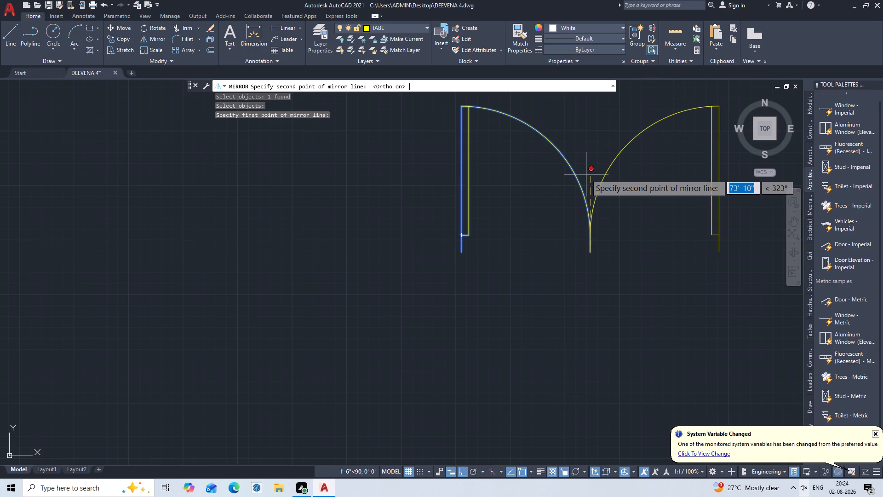
double_click(592, 121)
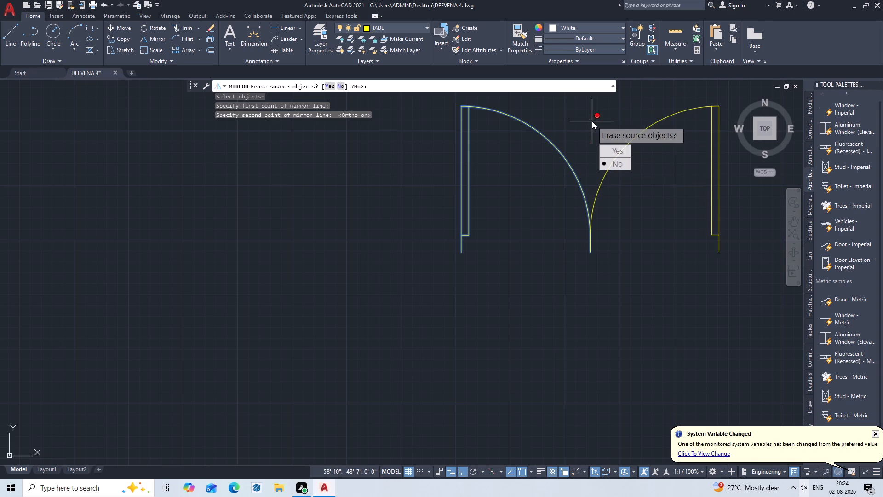
click(604, 164)
drag(604, 164, 592, 121)
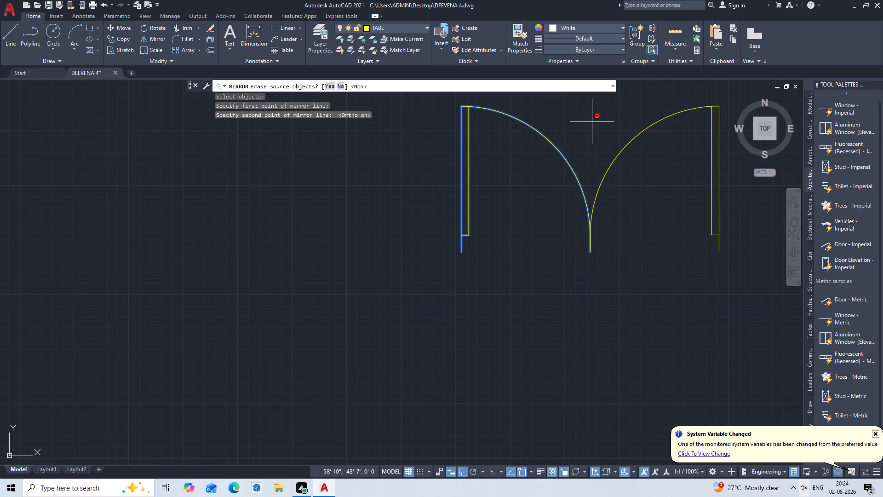
key(Escape)
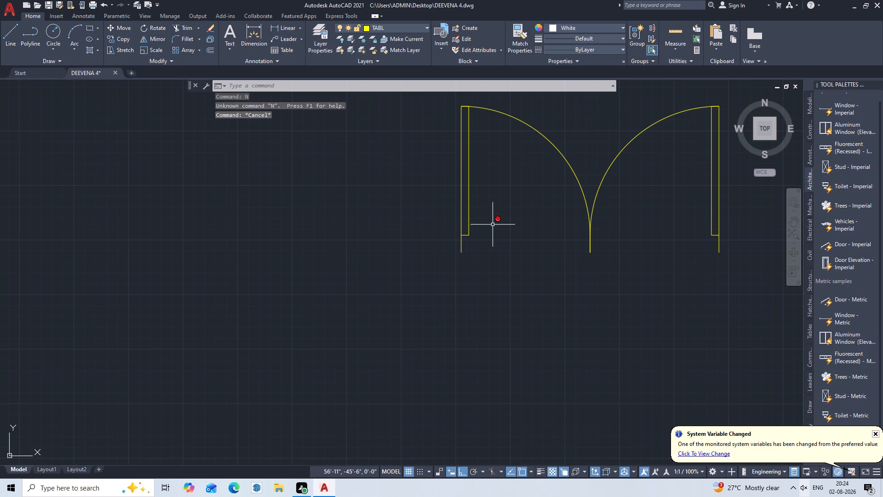
Move the double door onto the redrawn plan's lower horizontal wall, its east end at the wall's bottom line and the adjoining vertical partition.
scroll(493, 224, down, 2)
middle_drag(525, 275, 376, 342)
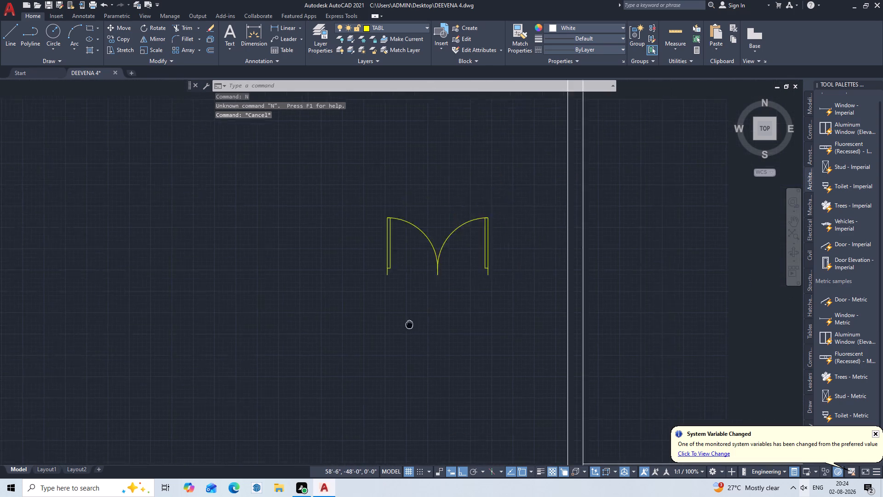
middle_drag(376, 342, 345, 352)
scroll(345, 352, down, 2)
middle_drag(433, 301, 419, 193)
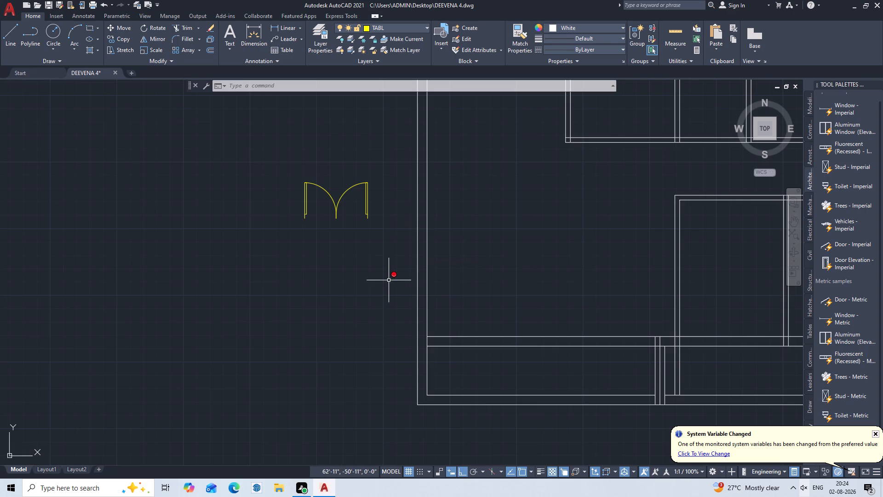
click(382, 173)
double_click(287, 249)
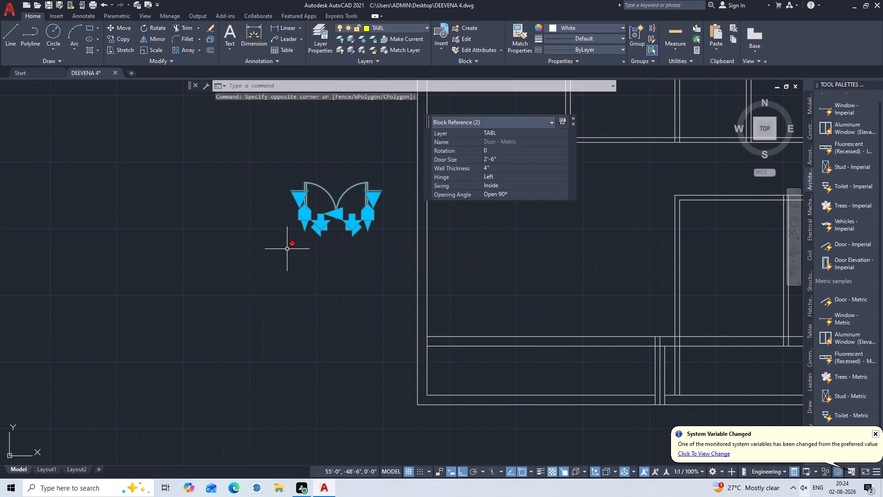
key(m)
key(Return)
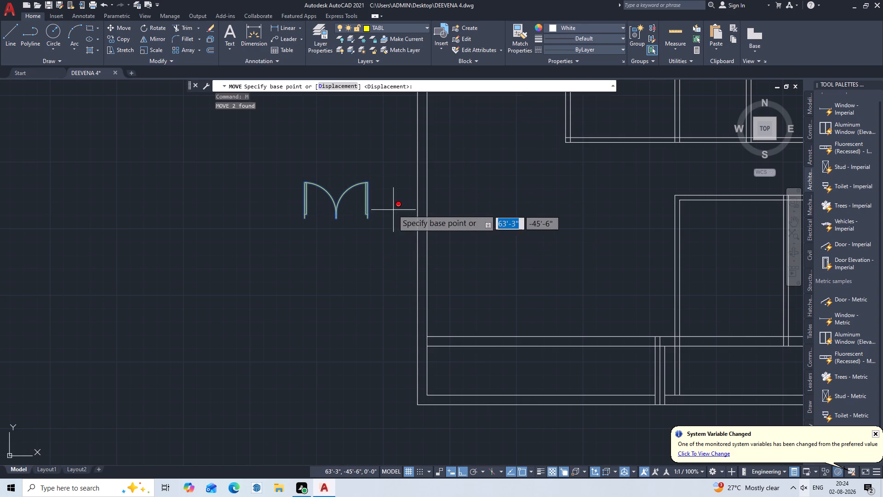
double_click(367, 219)
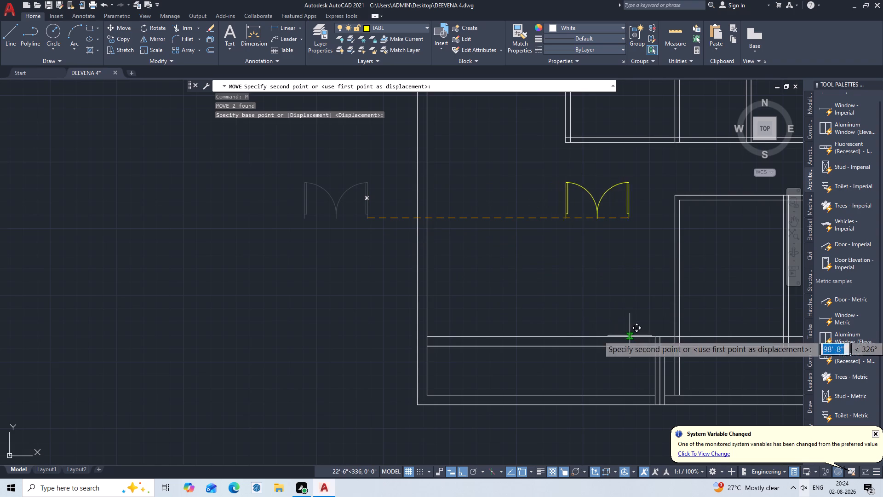
scroll(656, 331, up, 2)
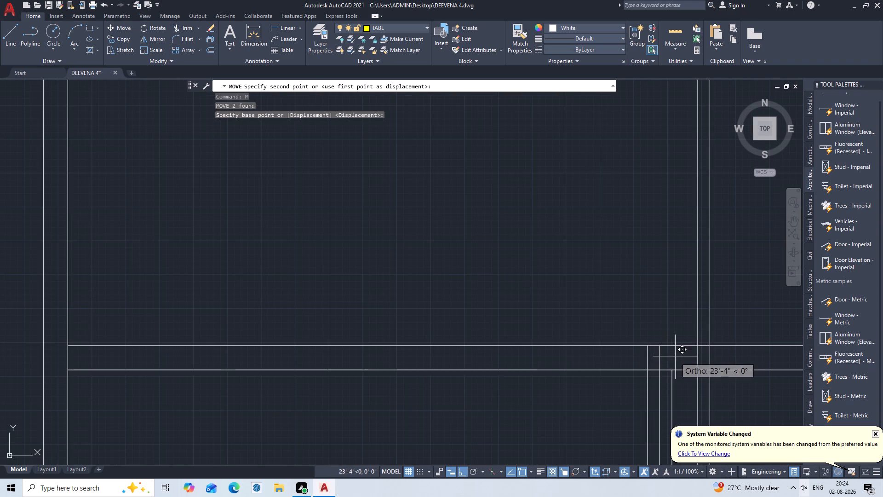
middle_drag(679, 357, 581, 264)
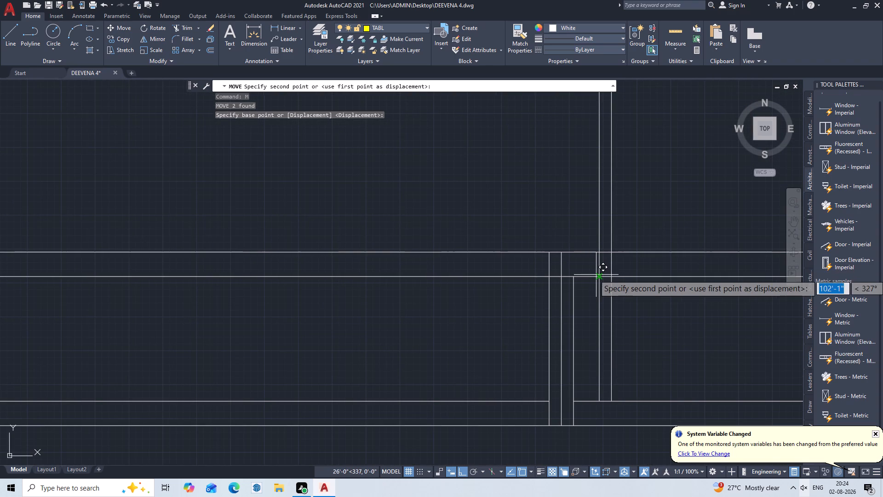
click(599, 277)
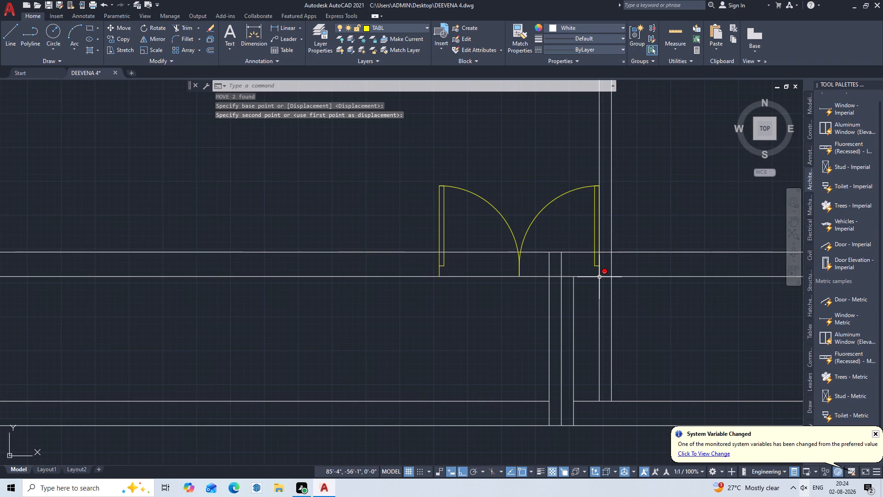
key(Escape)
Trim both lines of the horizontal wall across the double-door opening, from the west leaf to the short vertical wall below.
text(TR)
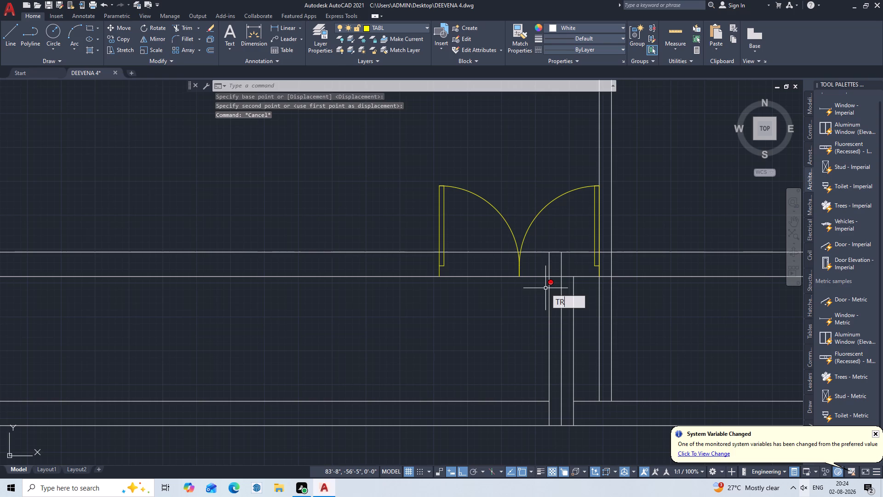
key(Return)
key(Return)
double_click(504, 245)
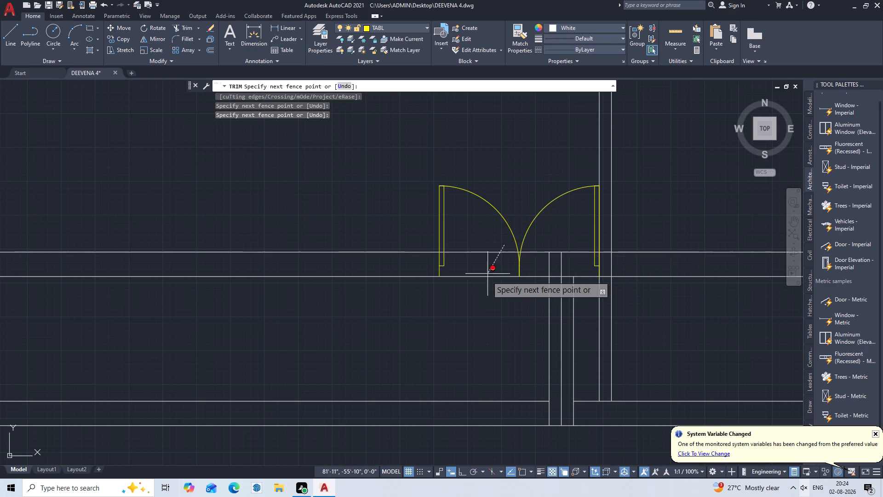
click(486, 294)
double_click(542, 245)
drag(542, 245, 540, 253)
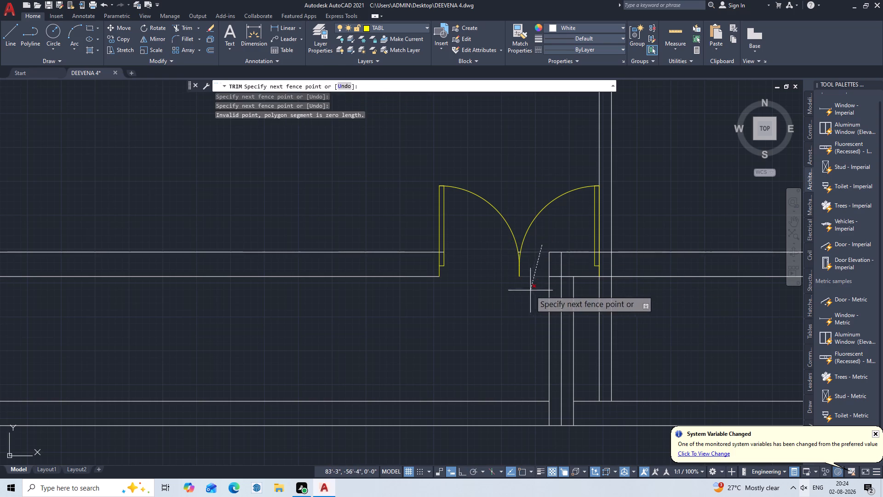
triple_click(529, 293)
click(529, 293)
double_click(539, 251)
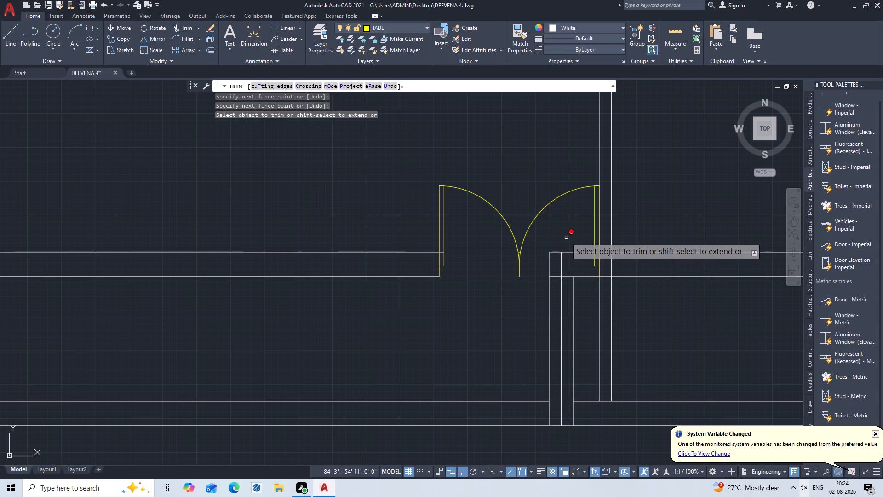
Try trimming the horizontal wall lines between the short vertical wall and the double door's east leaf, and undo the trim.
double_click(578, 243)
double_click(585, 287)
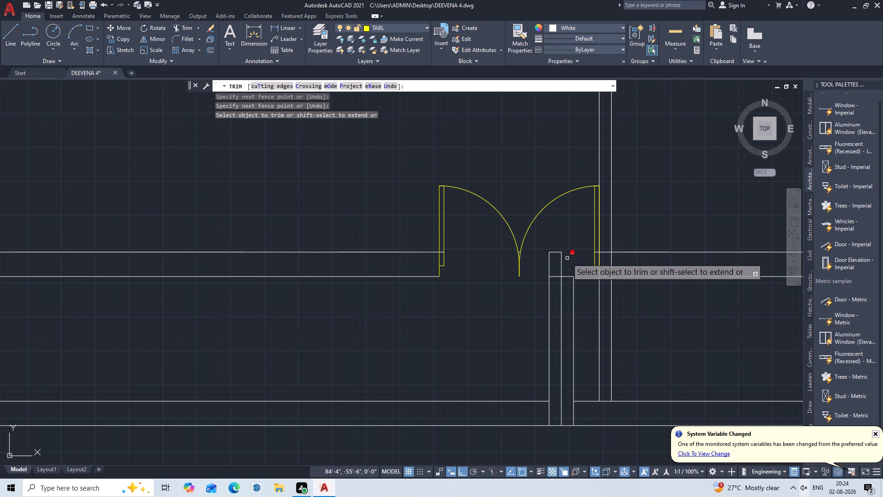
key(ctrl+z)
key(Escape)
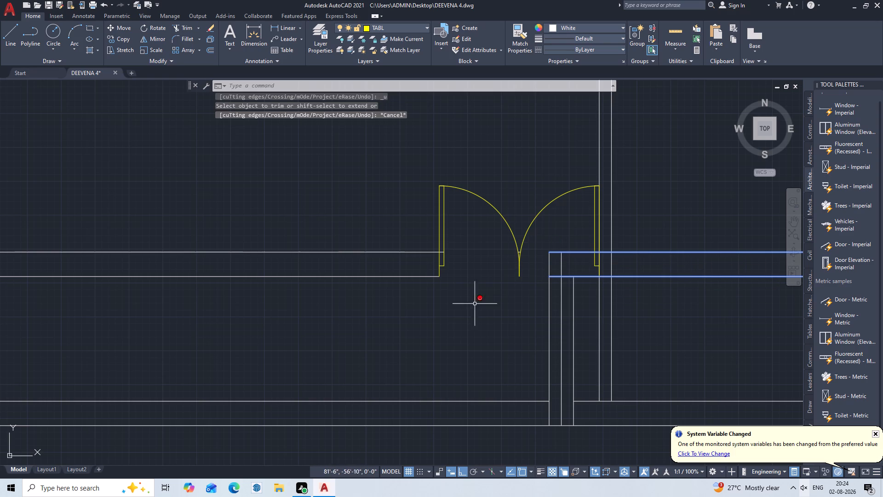
Trim away the leftover wall line piece between the two door swing arcs where they meet.
scroll(528, 277, up, 3)
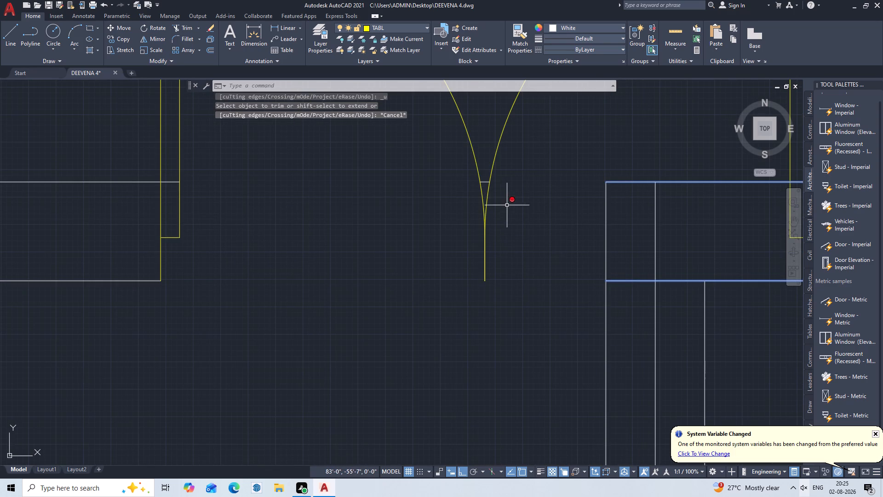
key(Return)
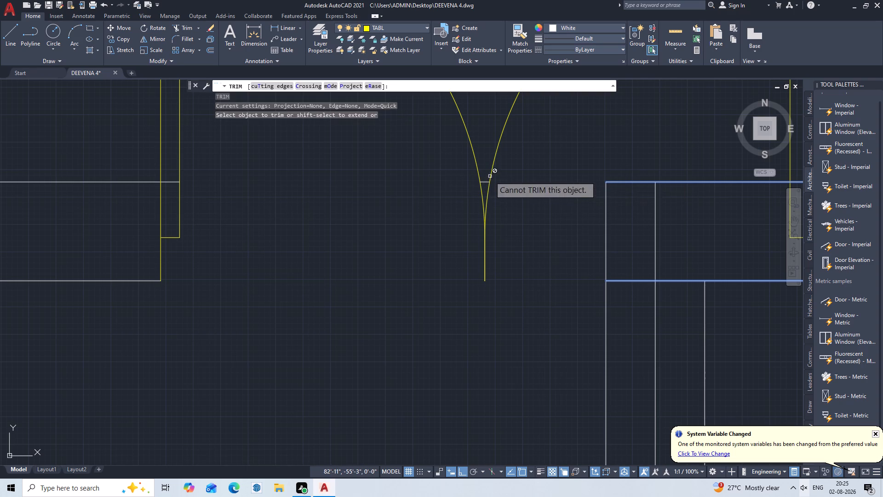
scroll(490, 176, up, 2)
double_click(478, 180)
drag(478, 180, 476, 186)
click(477, 197)
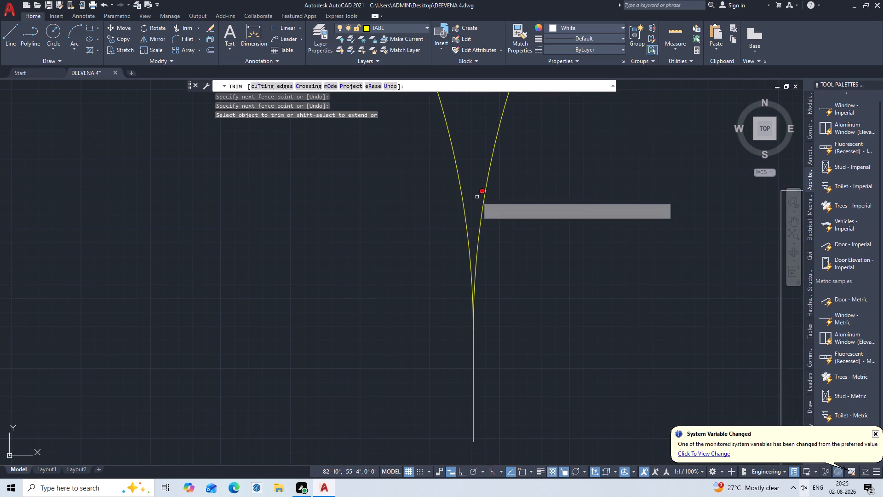
Copy the double door's west leaf about 29'-8" due west, into the empty space between the two plans.
key(Escape)
scroll(412, 233, down, 2)
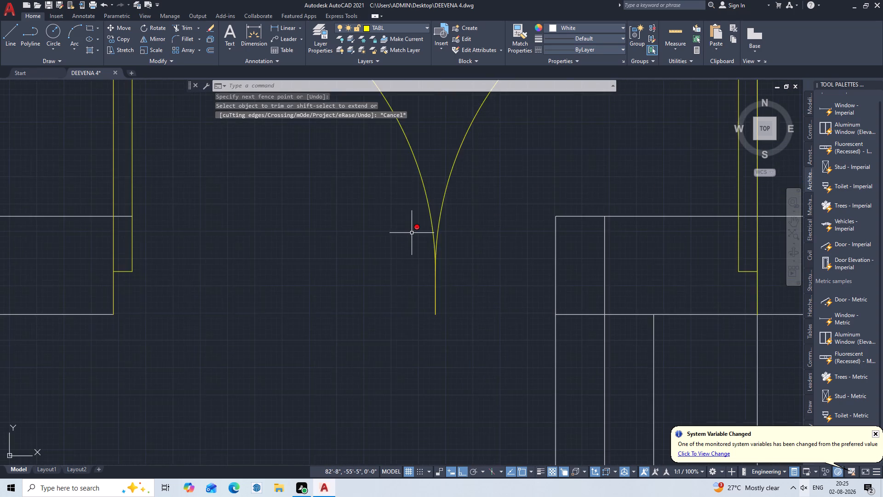
scroll(412, 233, down, 4)
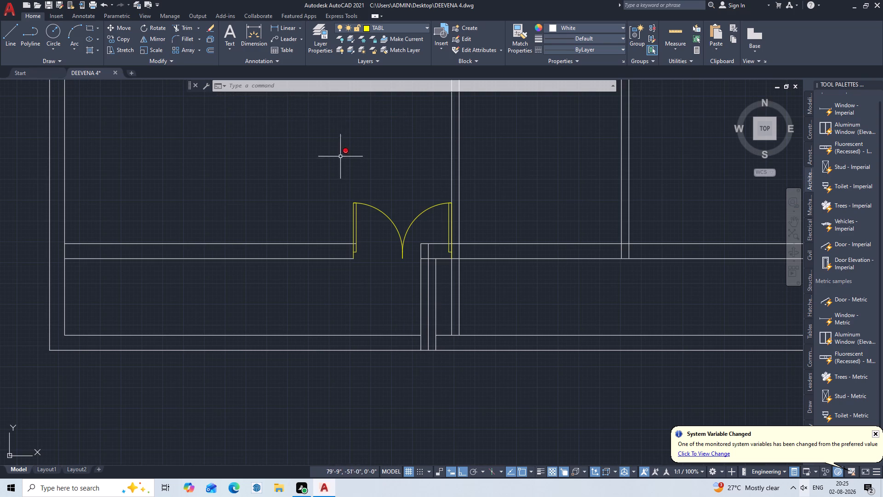
middle_drag(345, 152, 404, 330)
scroll(419, 318, down, 1)
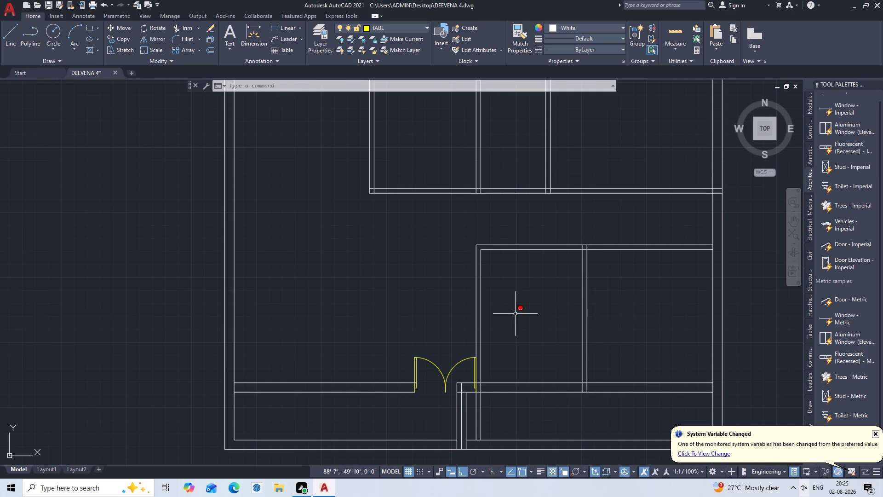
scroll(406, 287, down, 1)
middle_drag(389, 286, 518, 262)
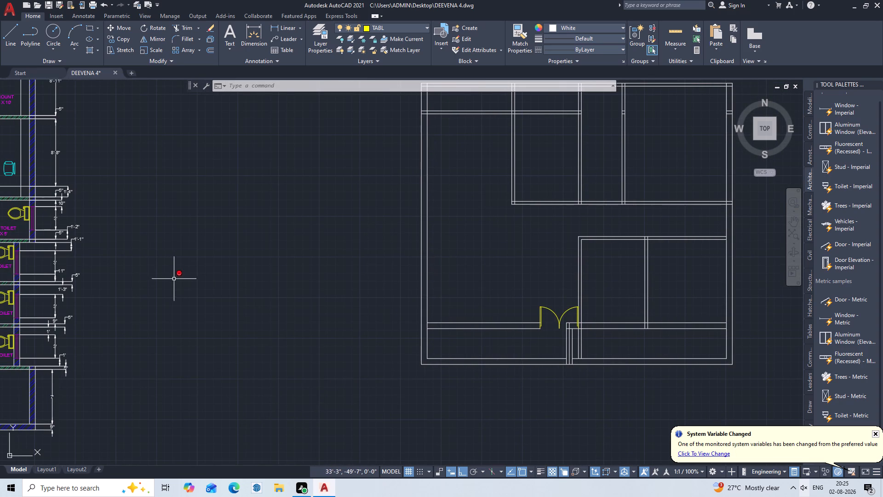
double_click(556, 311)
click(530, 319)
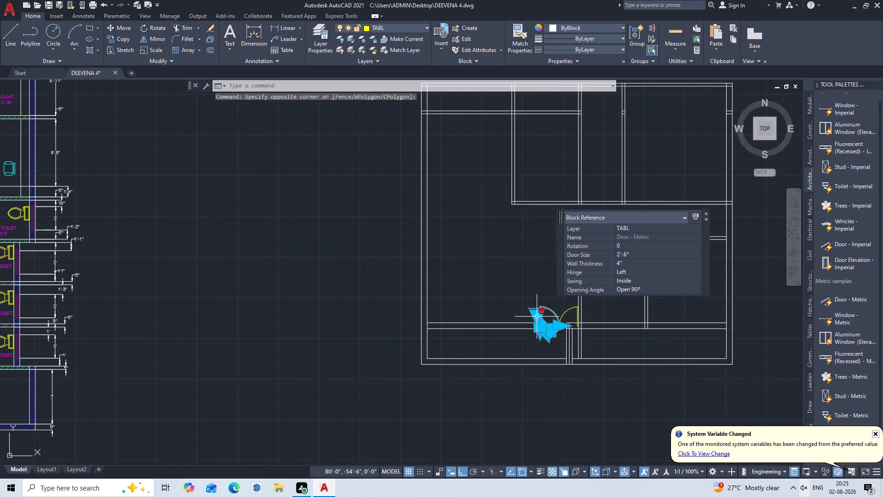
text(COP)
key(Return)
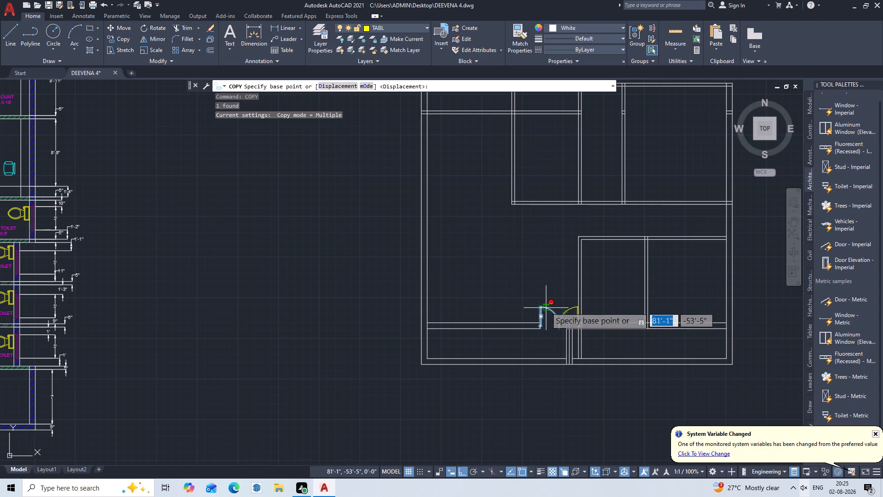
double_click(538, 307)
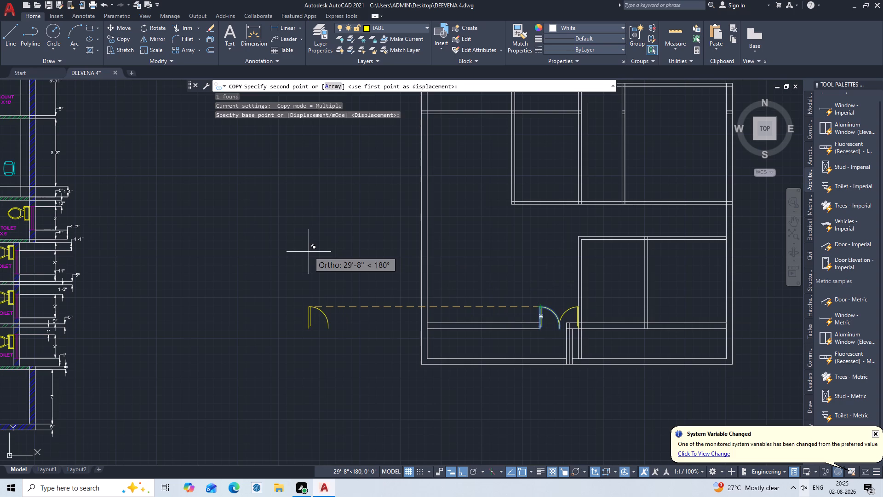
triple_click(309, 252)
click(309, 252)
key(Escape)
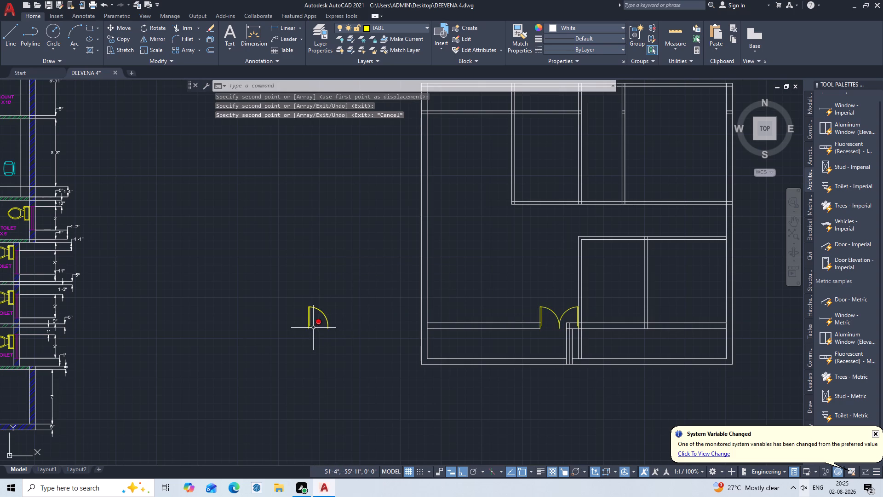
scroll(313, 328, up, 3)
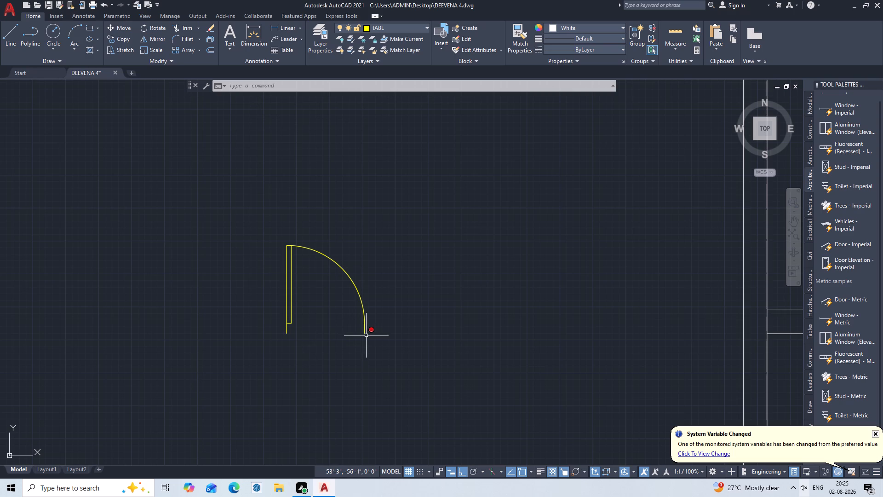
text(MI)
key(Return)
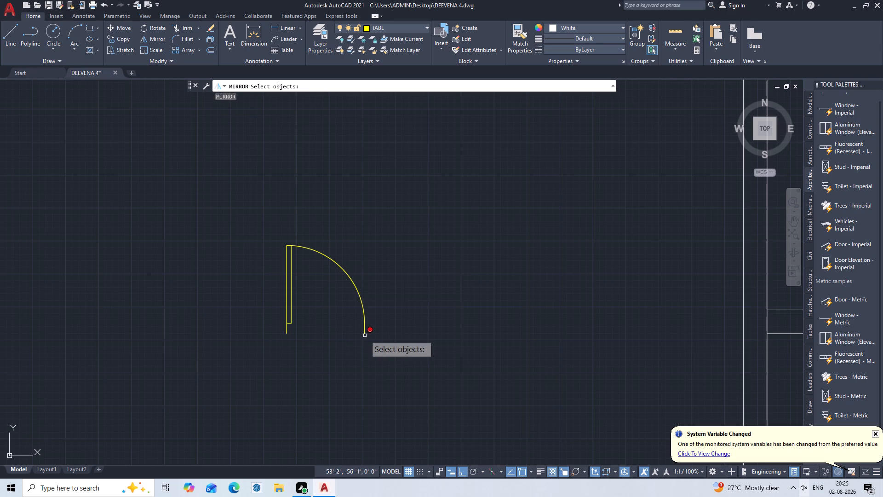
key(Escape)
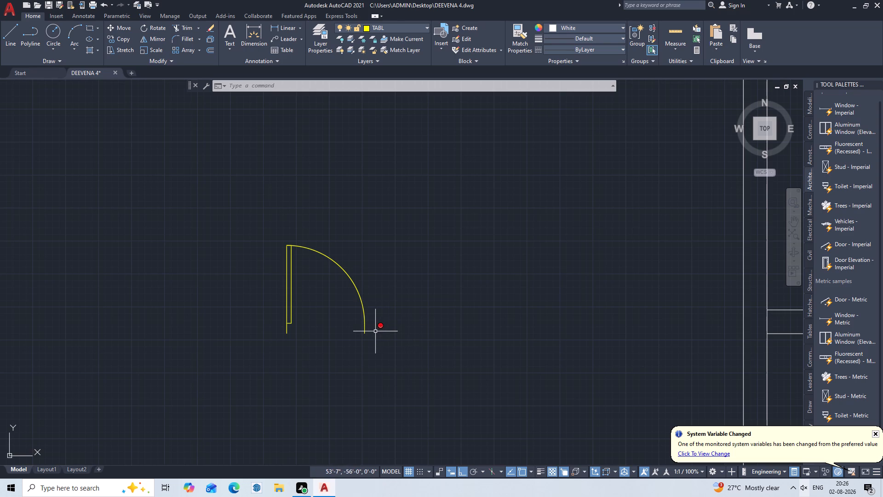
Mirror the copied door leaf about a vertical line through the lower end of its swing arc, keeping the source.
text(MI)
key(Return)
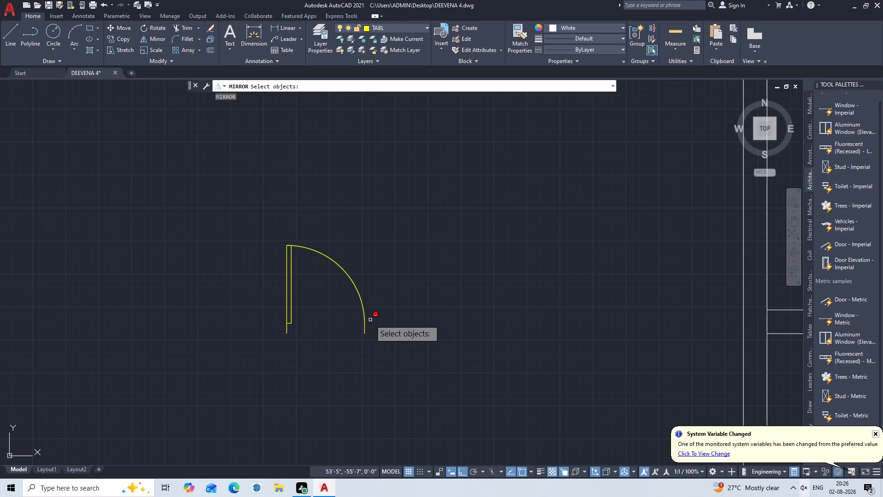
click(364, 324)
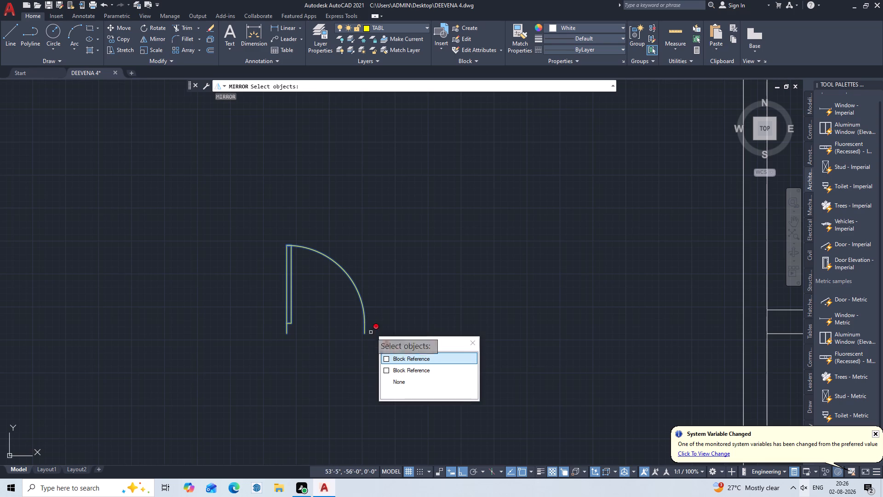
double_click(404, 359)
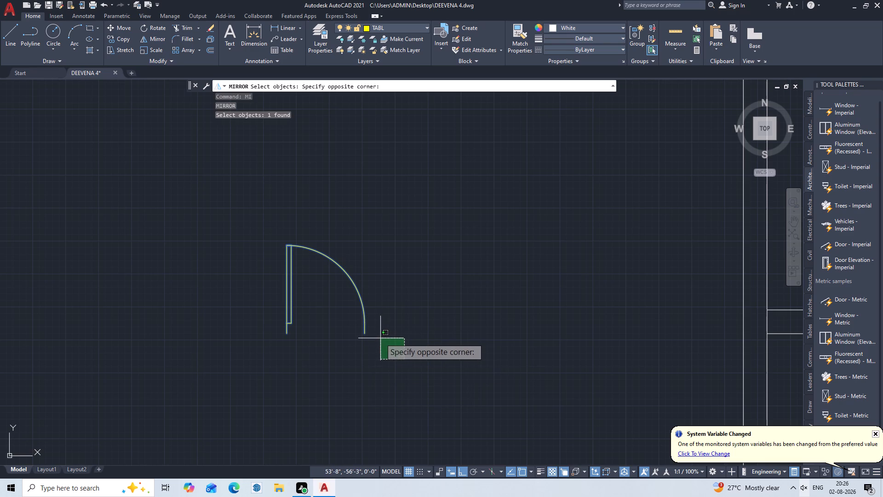
key(Return)
key(Escape)
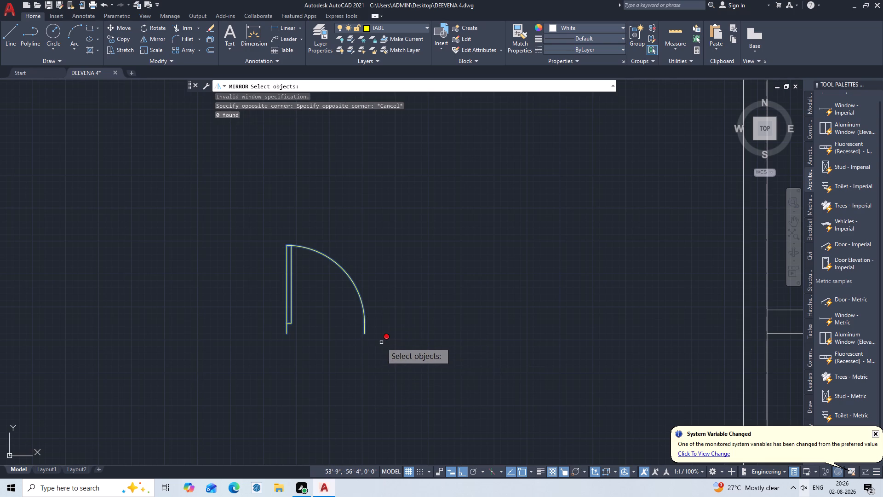
key(Return)
double_click(362, 331)
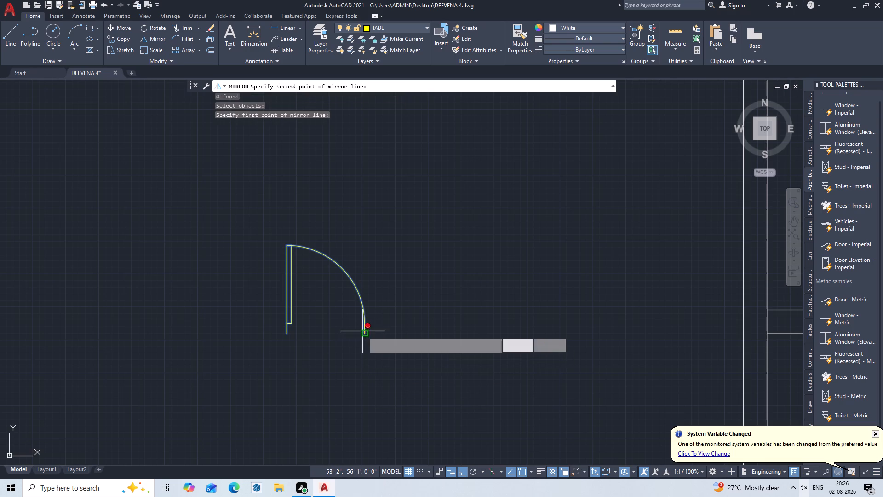
click(384, 229)
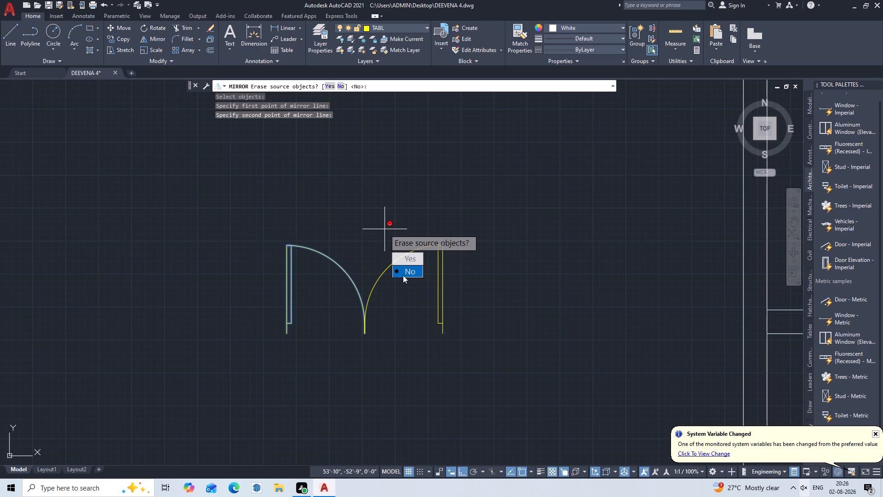
click(403, 275)
click(384, 229)
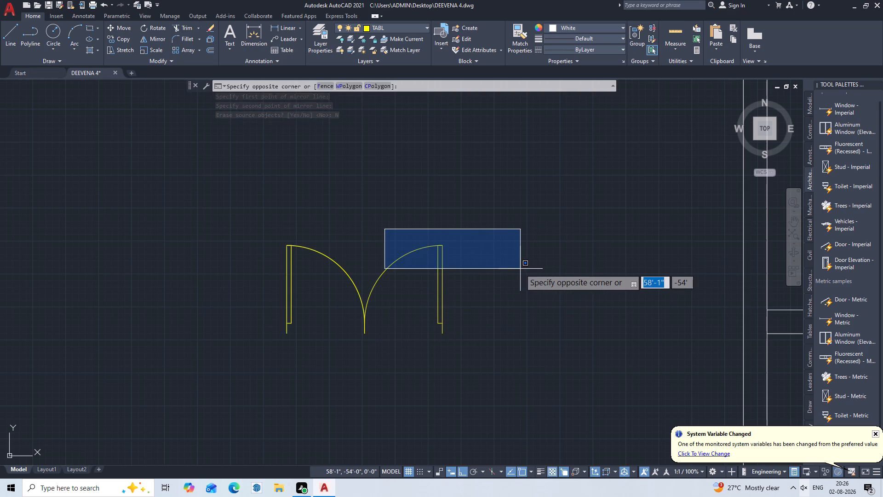
key(Escape)
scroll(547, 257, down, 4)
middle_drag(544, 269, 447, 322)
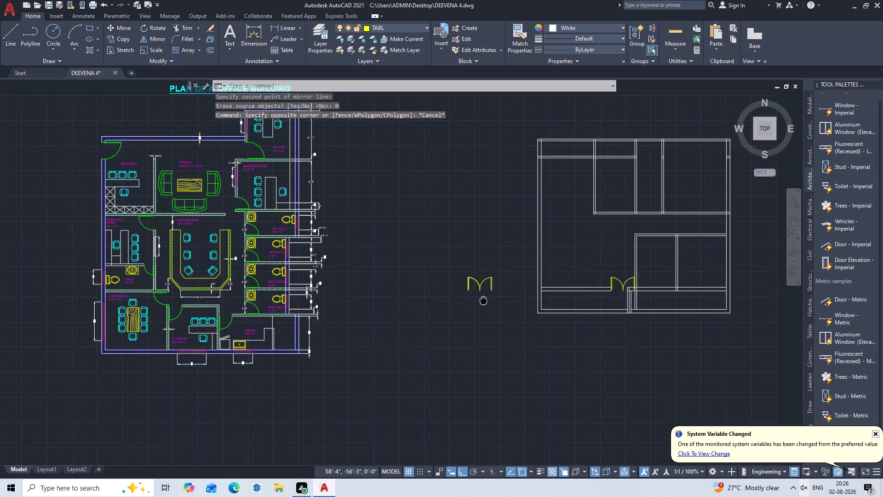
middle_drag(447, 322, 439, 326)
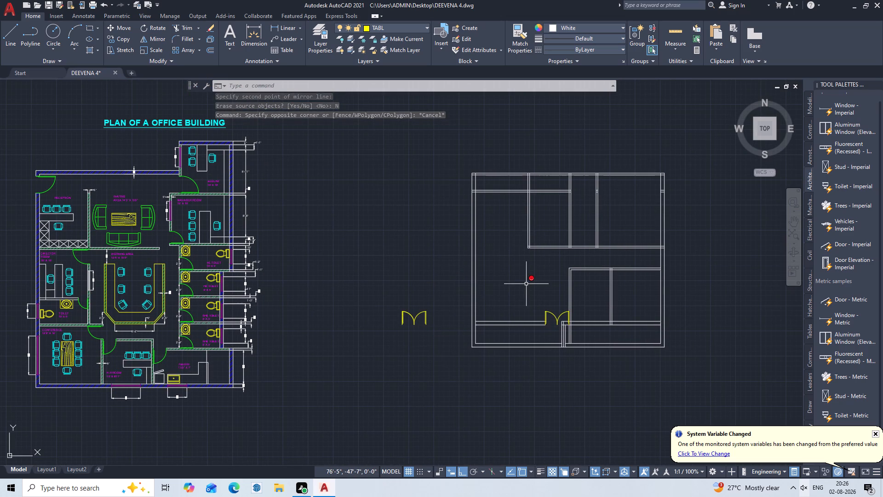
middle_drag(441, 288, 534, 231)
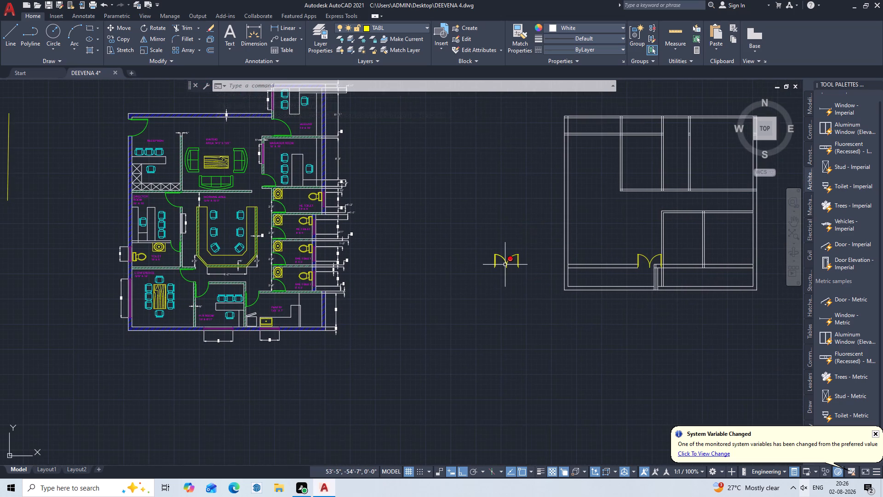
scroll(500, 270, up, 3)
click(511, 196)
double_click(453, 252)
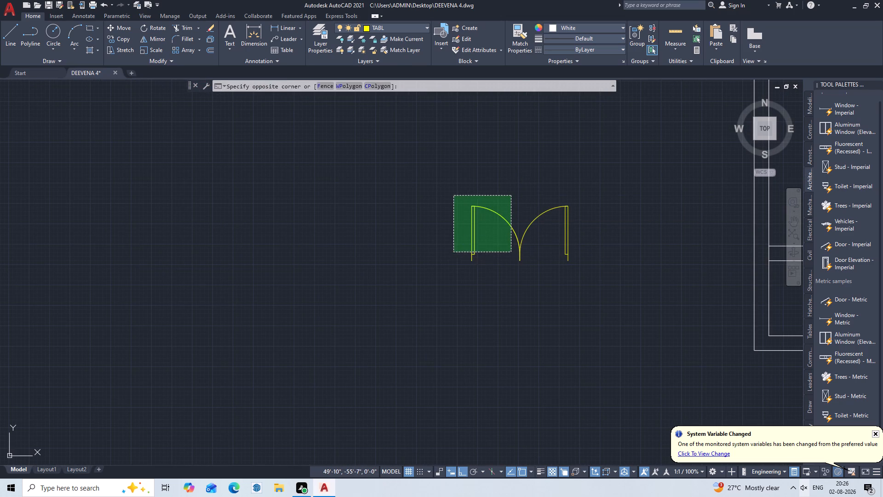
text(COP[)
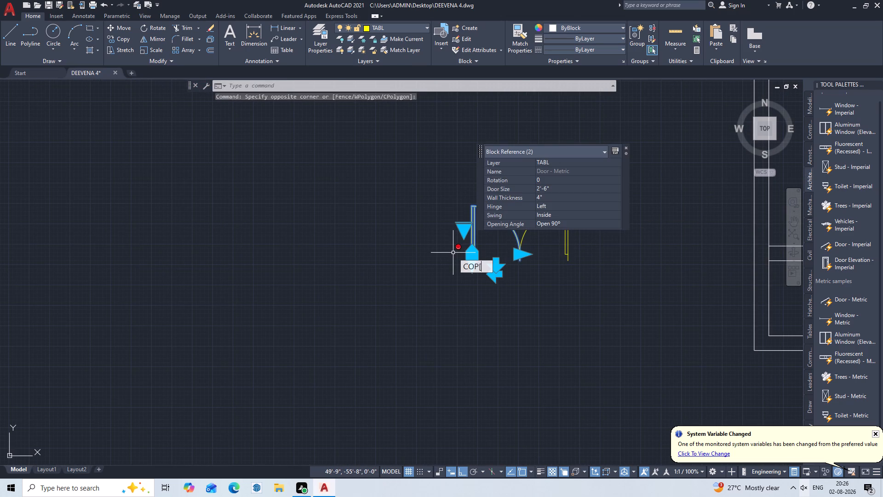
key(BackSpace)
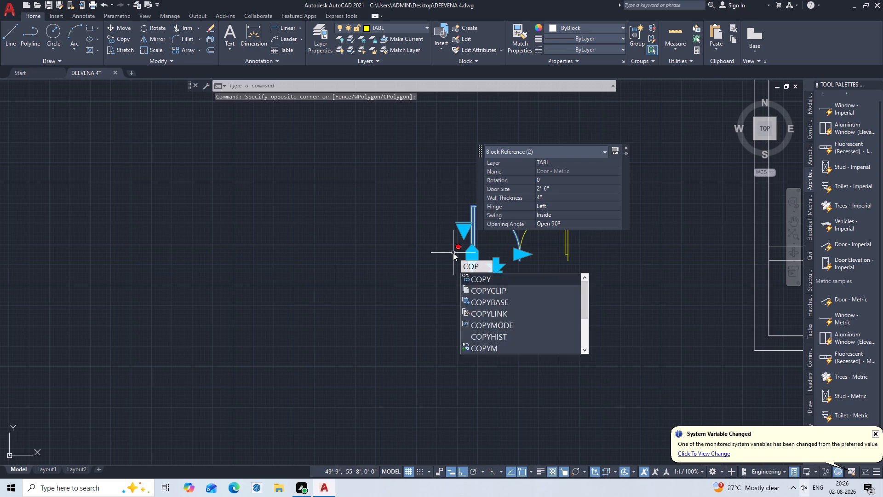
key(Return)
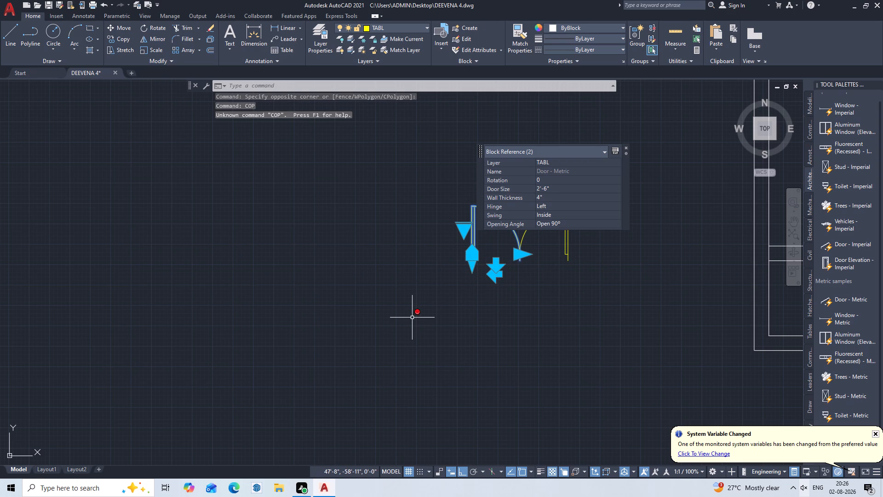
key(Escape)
Copy the west leaf of the new double door about 8'-5" due east, using its lower end as base point.
key(c)
key(o)
key(p)
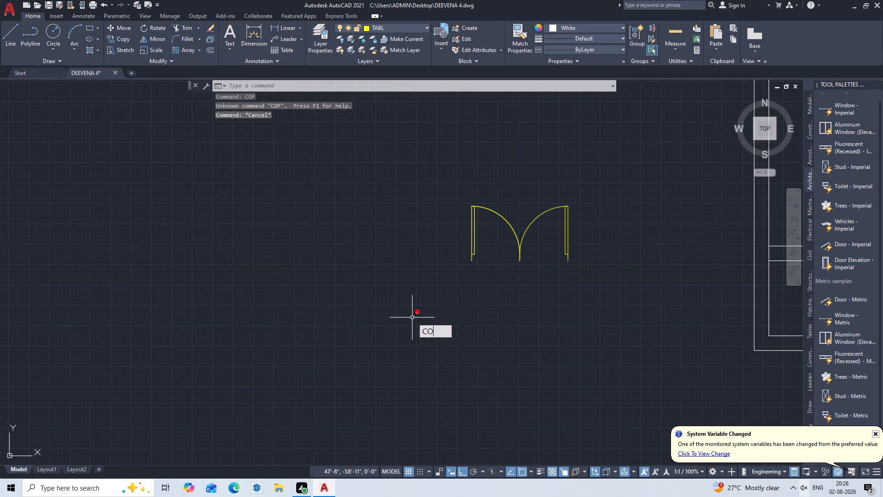
key(Return)
double_click(471, 255)
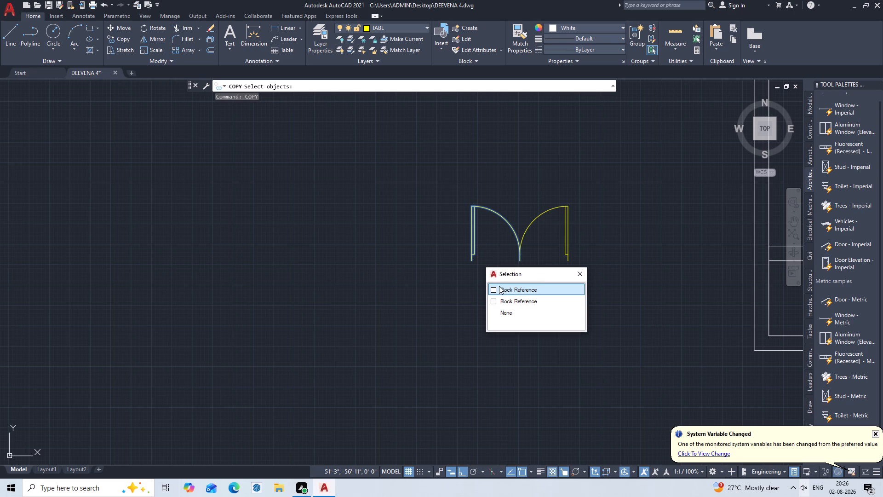
click(500, 290)
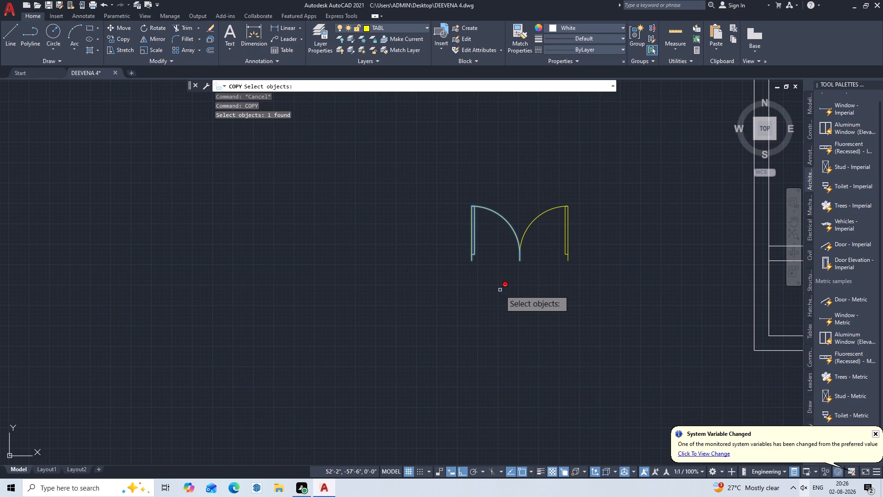
key(Return)
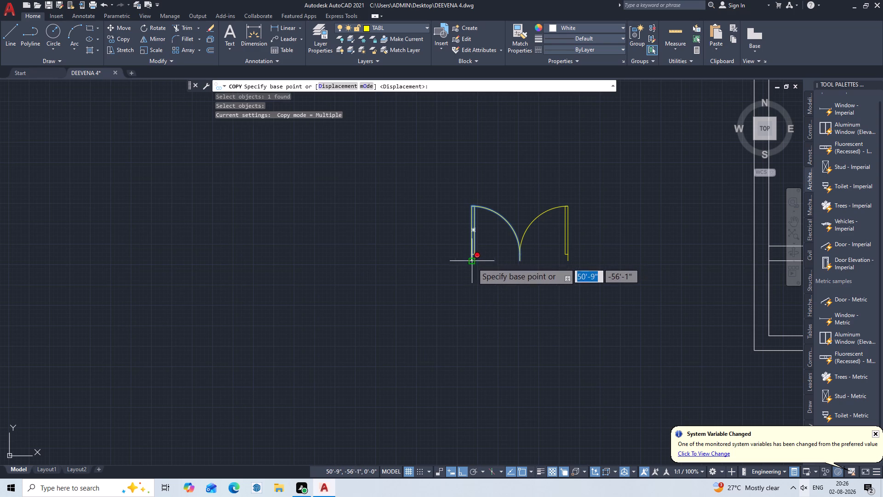
double_click(472, 264)
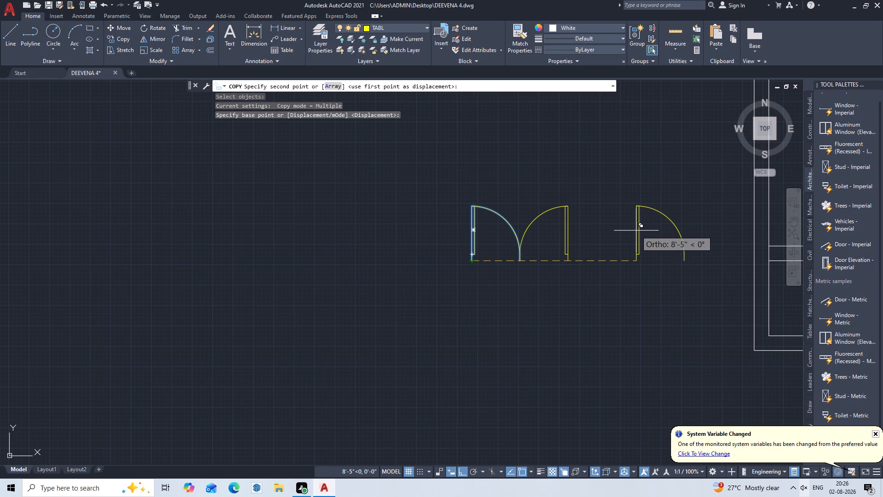
double_click(636, 231)
key(Escape)
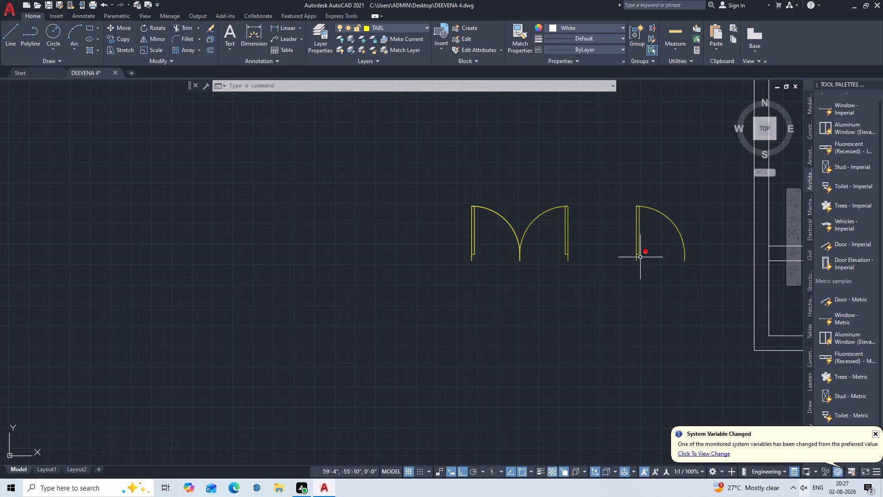
Rotate the copied single door leaf 180° about the lower end of its swing arc.
text(RO')
key(Return)
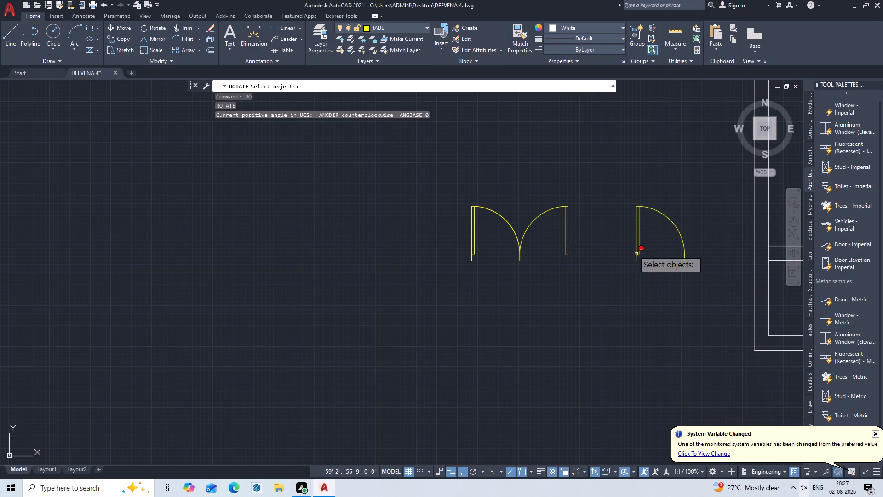
double_click(643, 251)
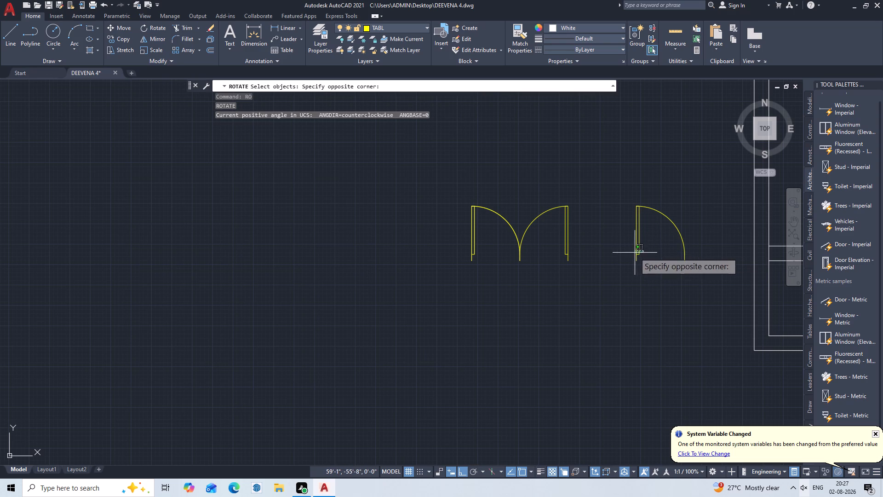
double_click(630, 261)
key(Return)
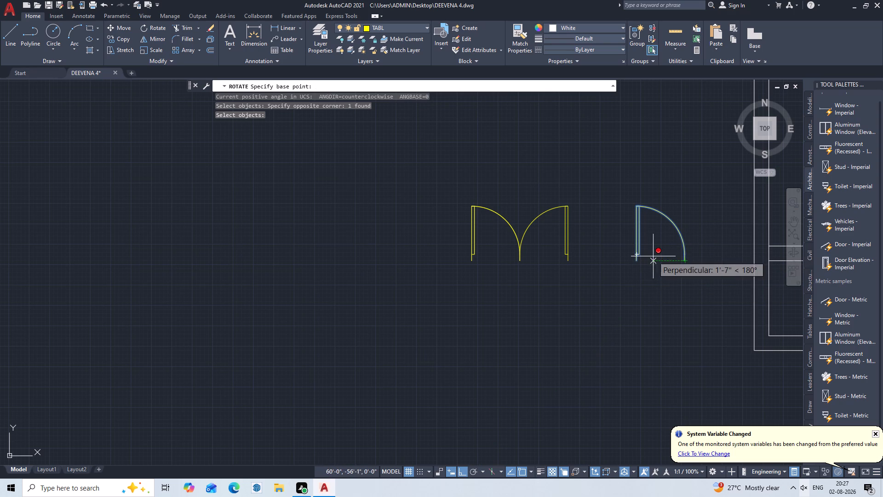
click(684, 260)
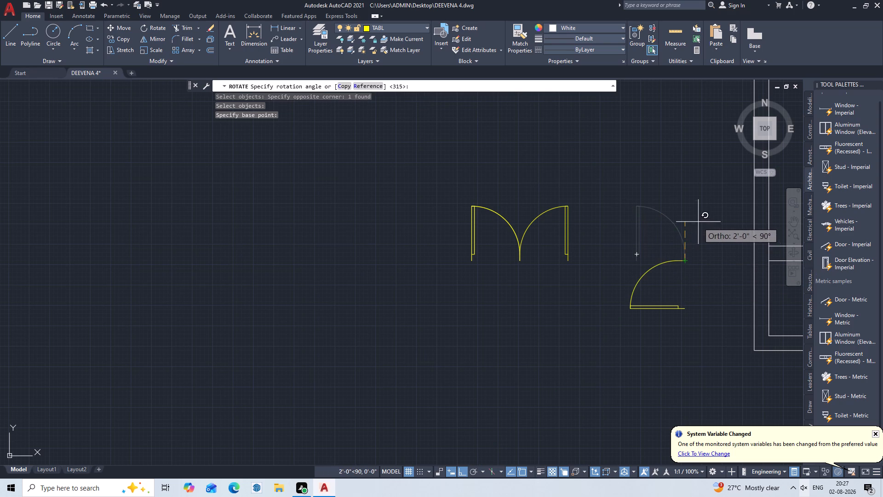
click(595, 293)
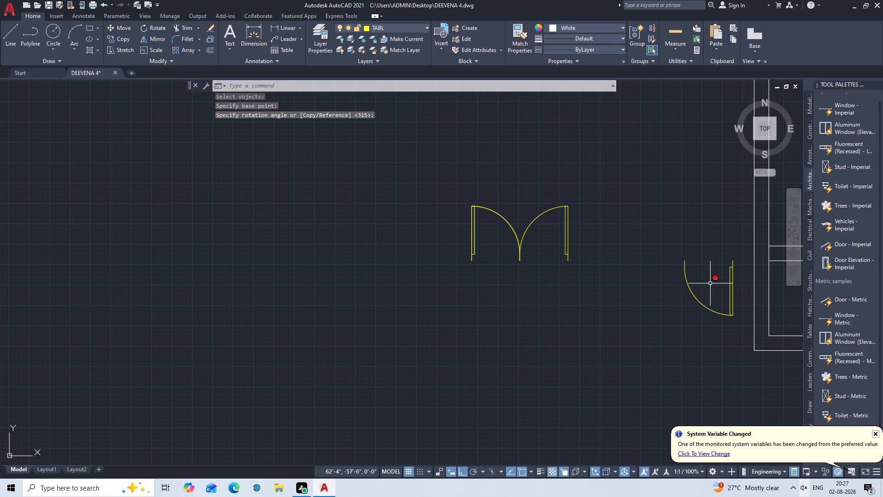
Move the rotated door by its hinge-side end to where the southeast rooms' partition west face meets their north wall's outer line.
key(m)
key(Return)
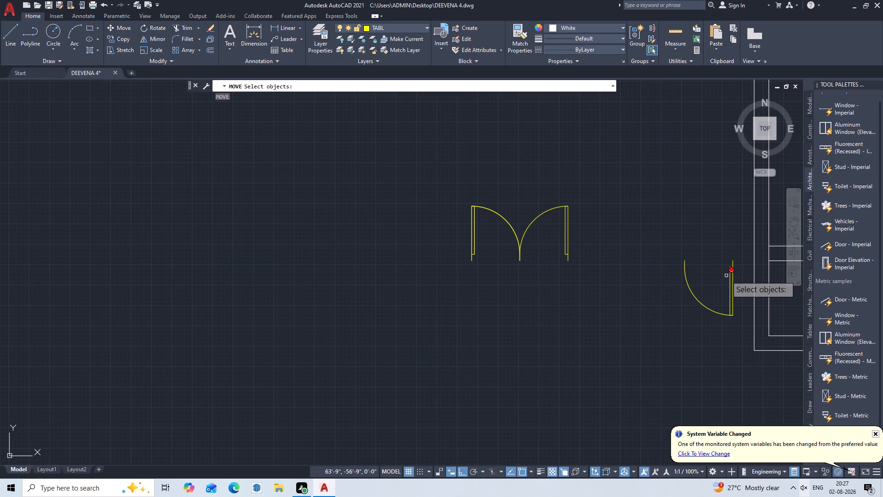
double_click(731, 278)
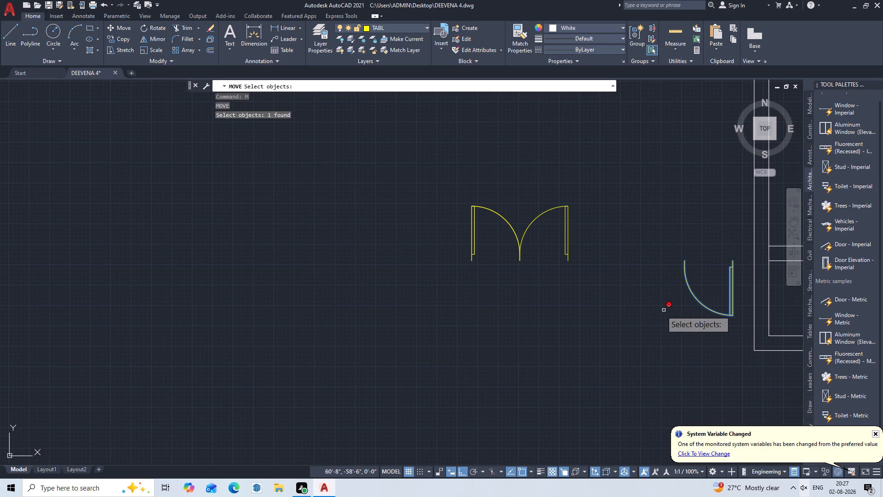
key(Return)
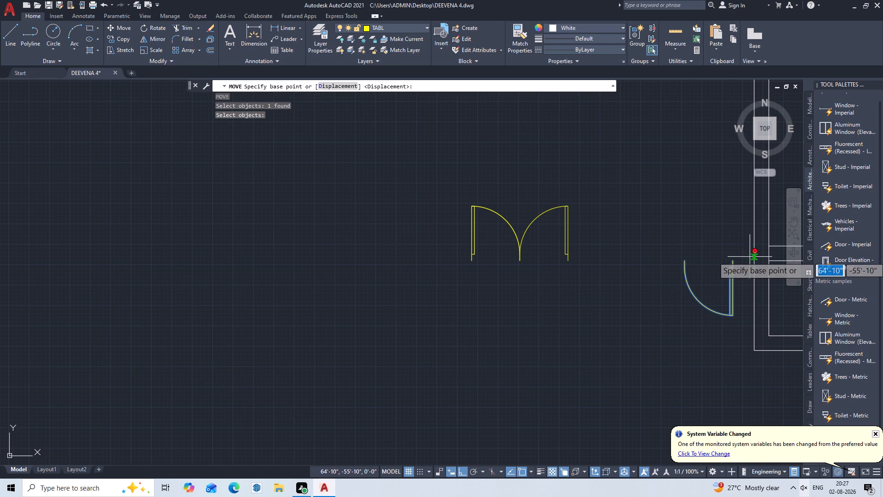
double_click(735, 261)
middle_drag(725, 241, 503, 303)
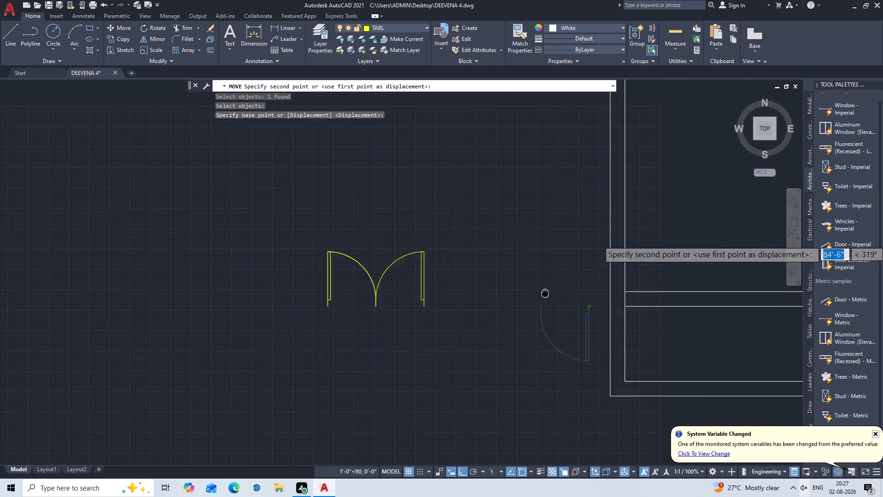
middle_drag(503, 303, 297, 306)
scroll(588, 228, down, 1)
middle_drag(587, 234, 541, 233)
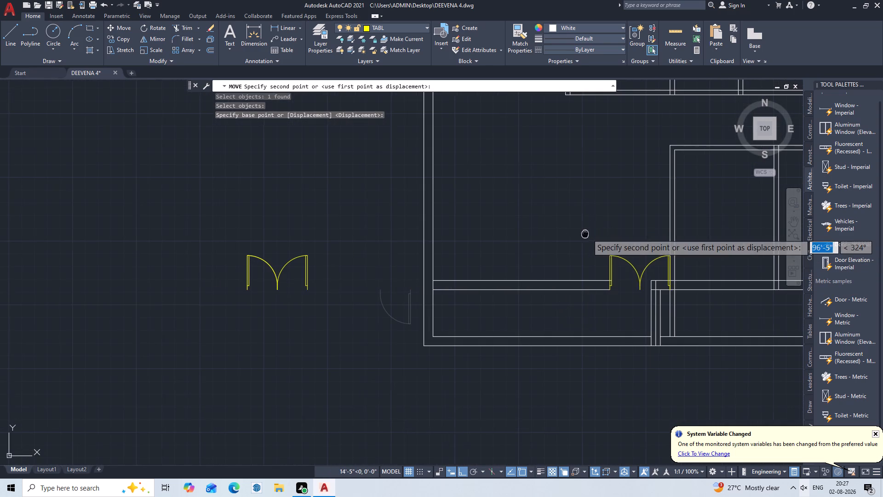
middle_drag(541, 233, 321, 272)
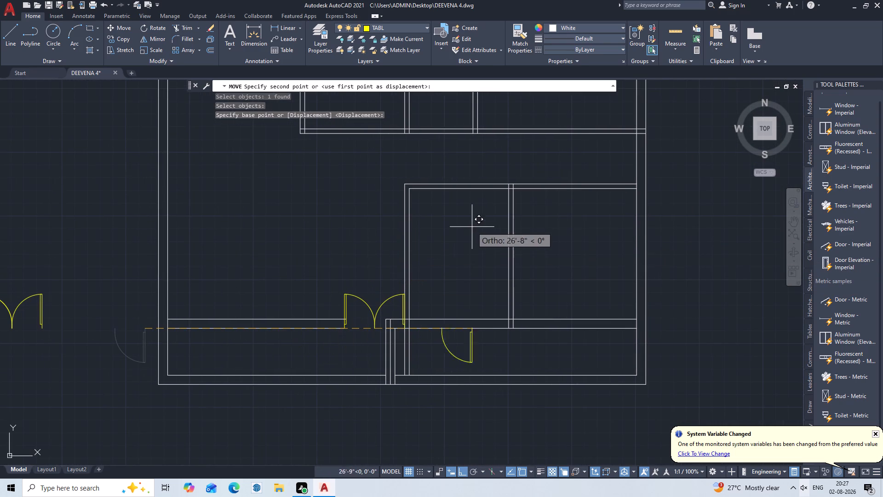
scroll(487, 200, up, 2)
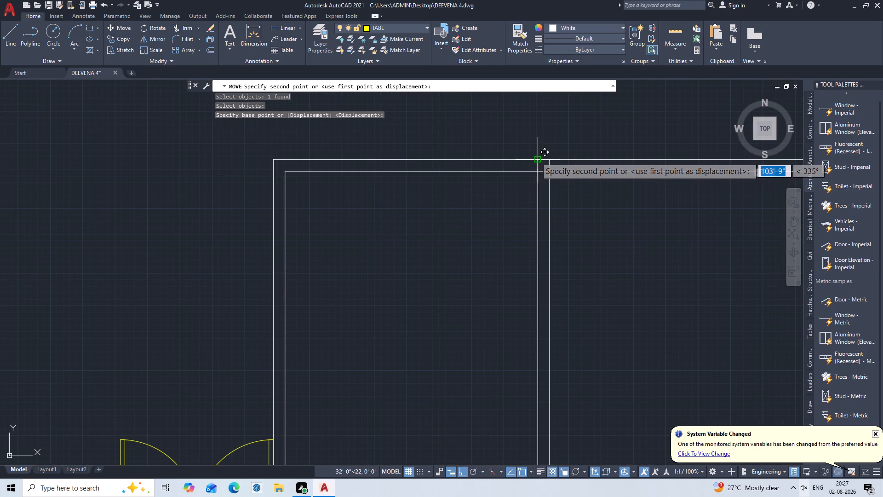
double_click(536, 157)
key(Escape)
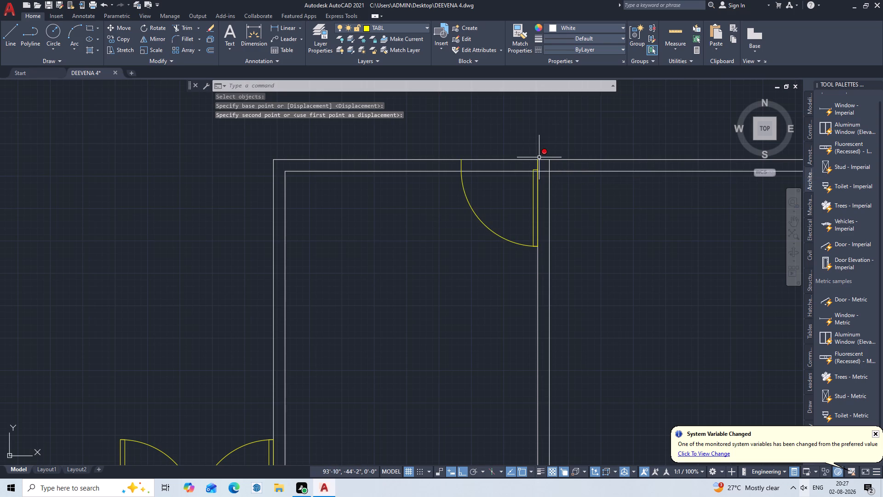
Trim both north wall lines across the new single door's opening, between its arc end and the partition.
text(TR)
key(Return)
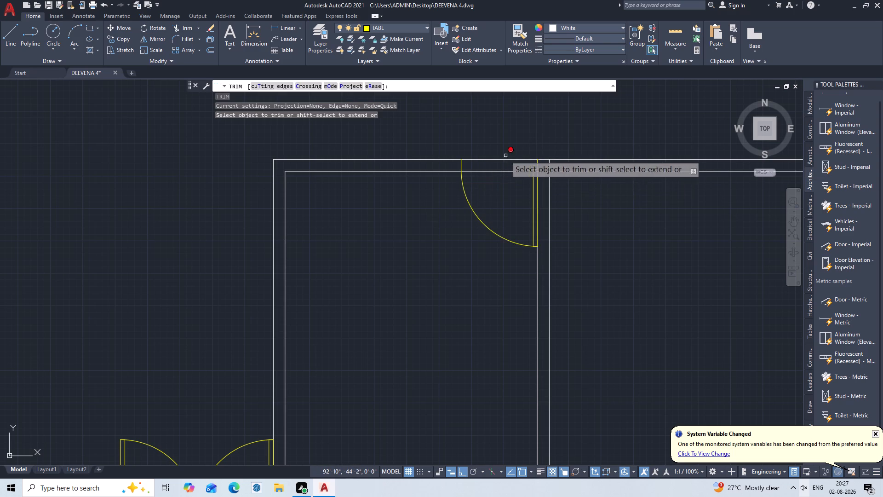
click(500, 150)
double_click(493, 197)
key(Escape)
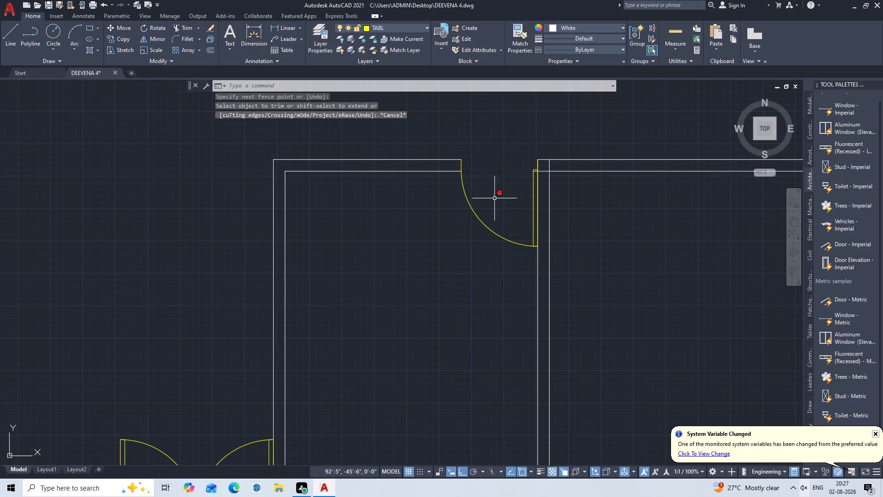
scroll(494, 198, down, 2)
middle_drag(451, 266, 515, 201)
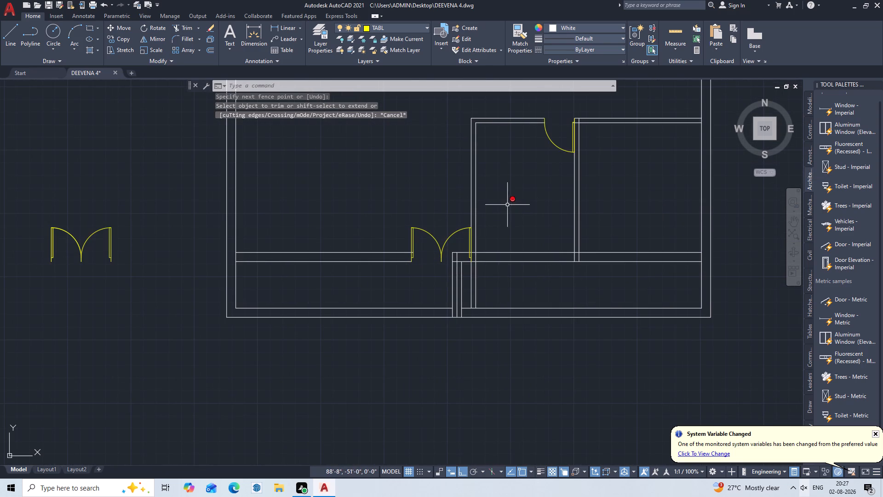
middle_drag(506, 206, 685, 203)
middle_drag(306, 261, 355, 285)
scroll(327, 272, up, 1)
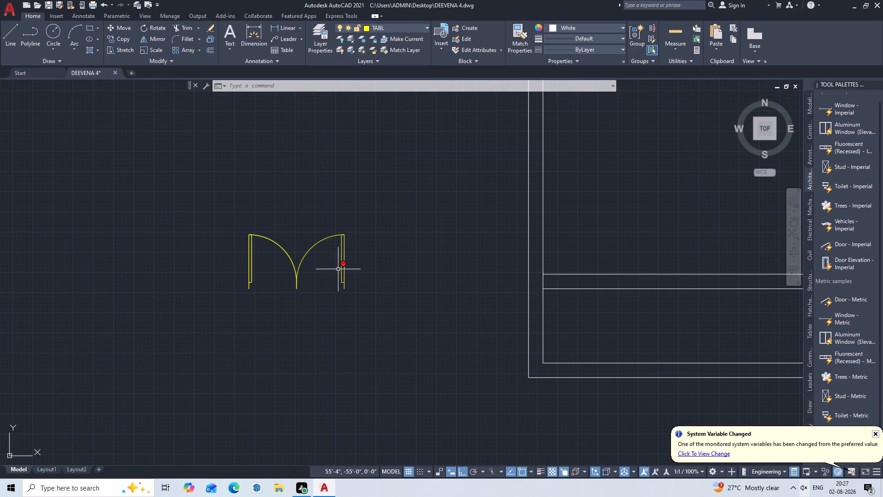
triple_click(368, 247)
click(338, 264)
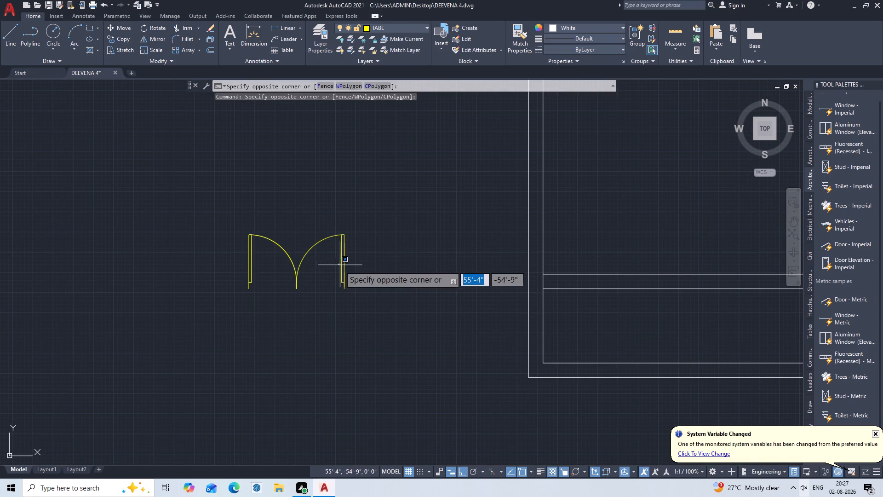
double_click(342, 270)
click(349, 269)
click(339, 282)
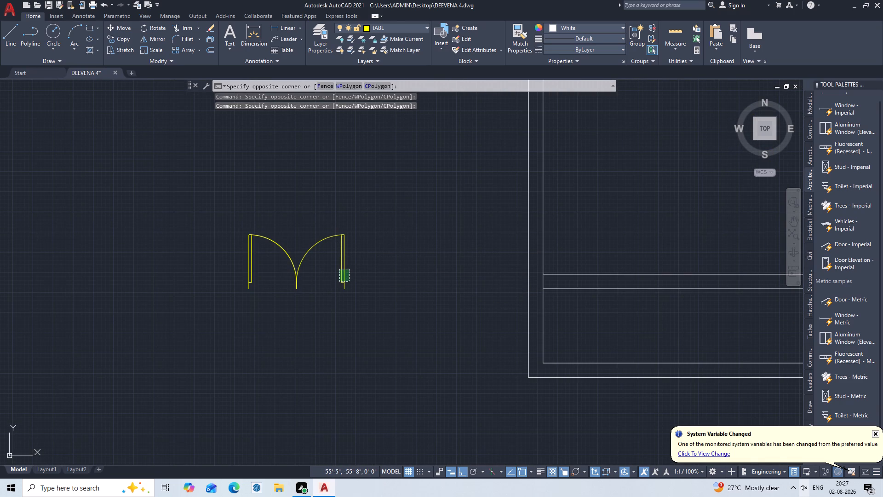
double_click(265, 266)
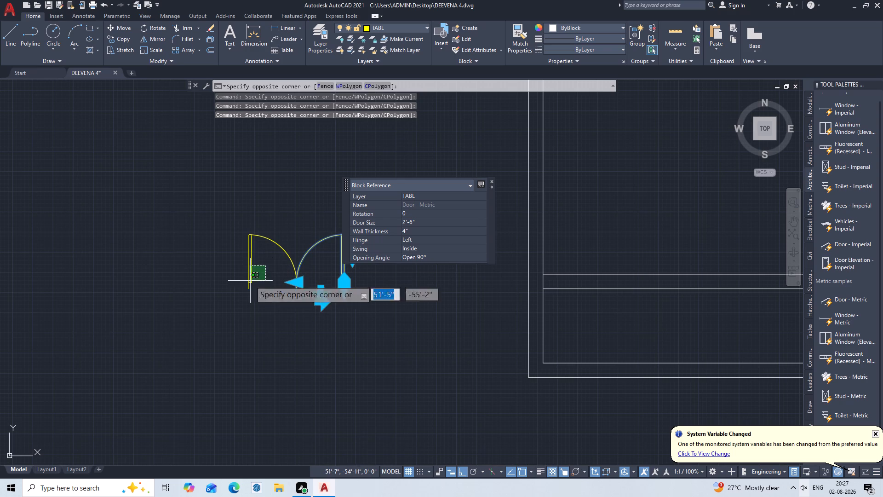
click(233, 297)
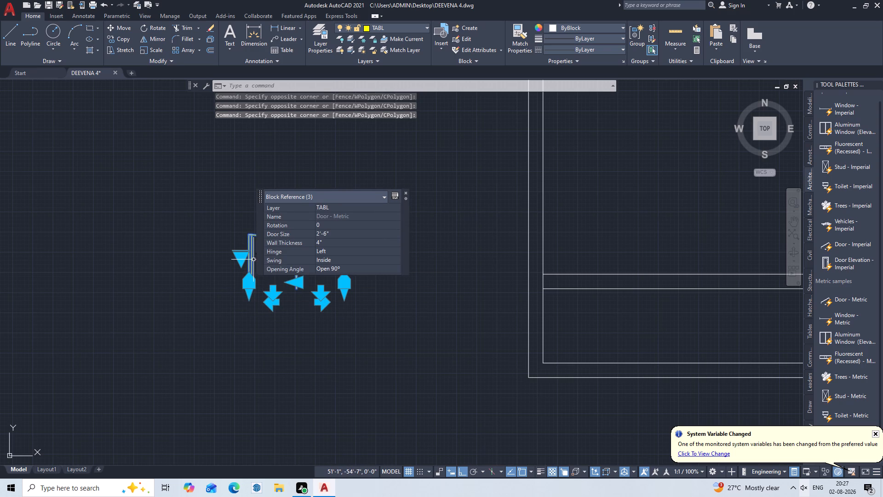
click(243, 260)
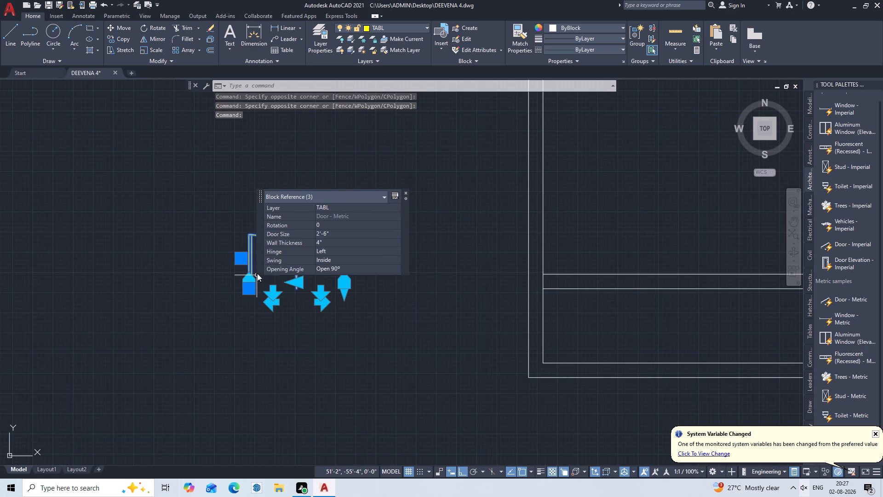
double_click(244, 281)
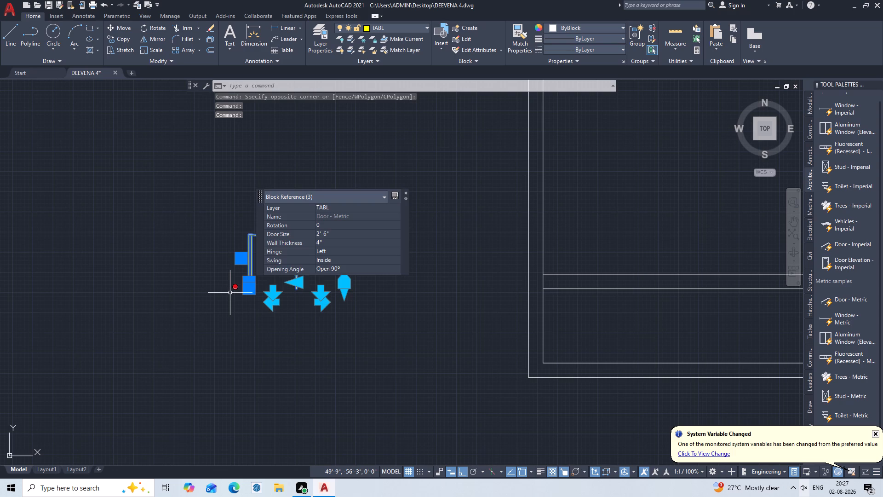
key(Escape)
Set the opening angle of the spare double door's east leaf to Open 30º.
click(370, 214)
drag(370, 214, 332, 255)
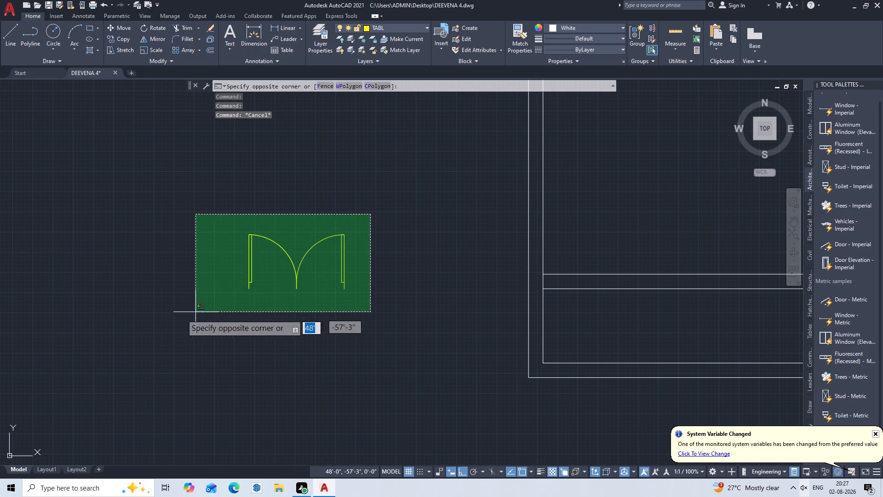
double_click(163, 317)
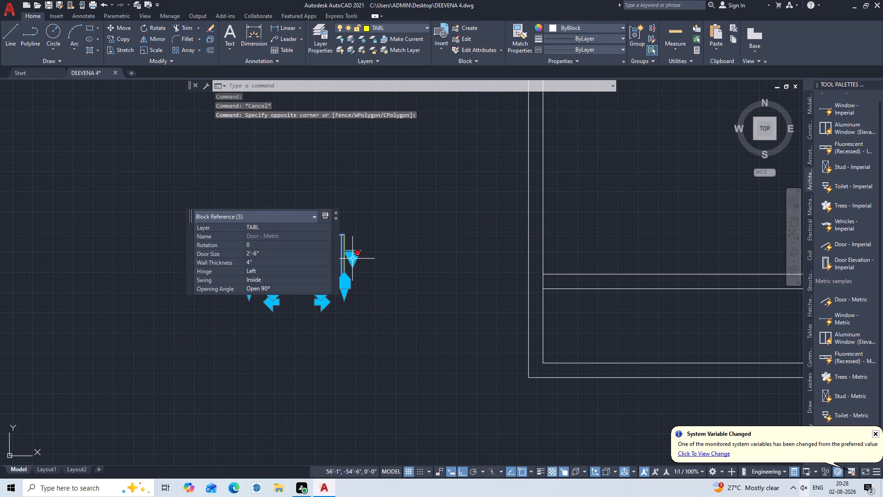
triple_click(356, 263)
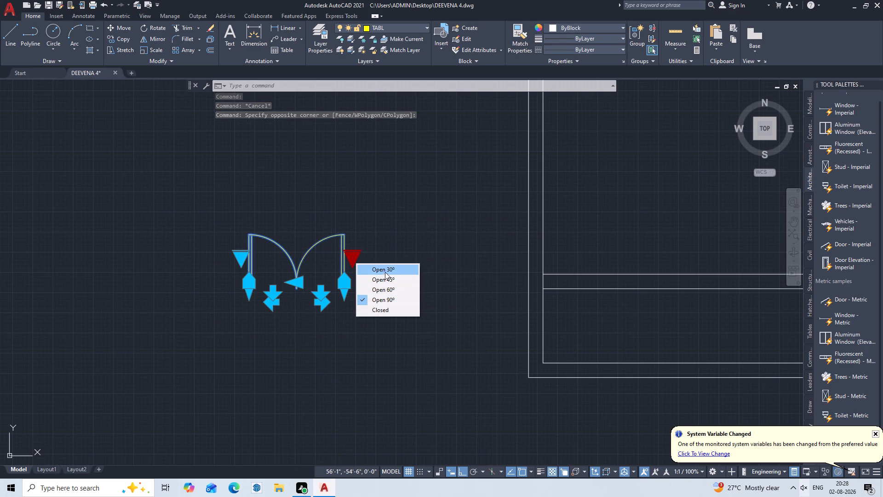
triple_click(389, 274)
click(389, 274)
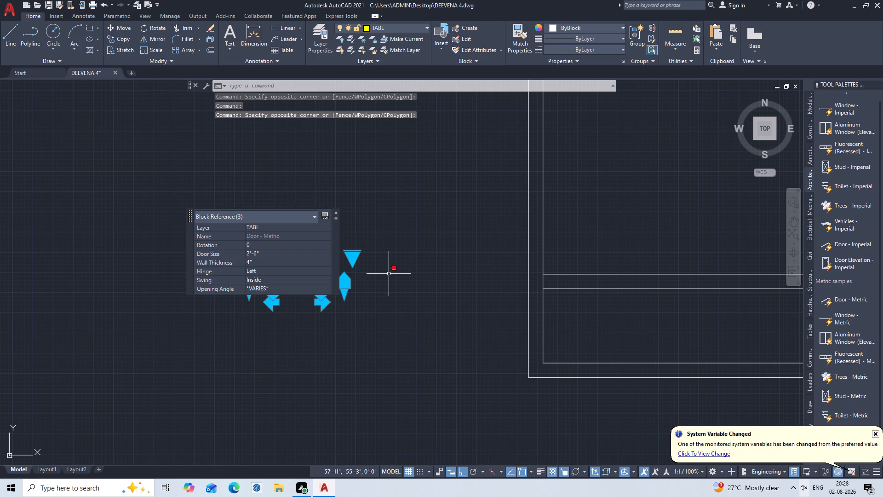
key(Escape)
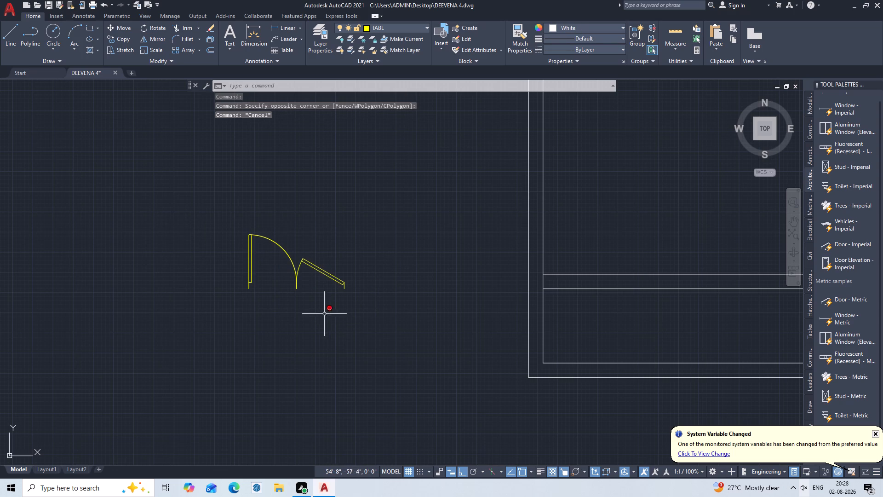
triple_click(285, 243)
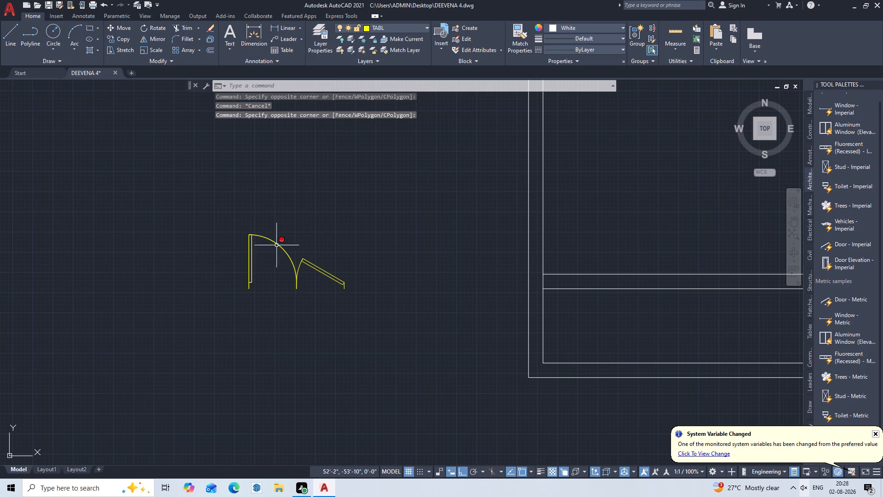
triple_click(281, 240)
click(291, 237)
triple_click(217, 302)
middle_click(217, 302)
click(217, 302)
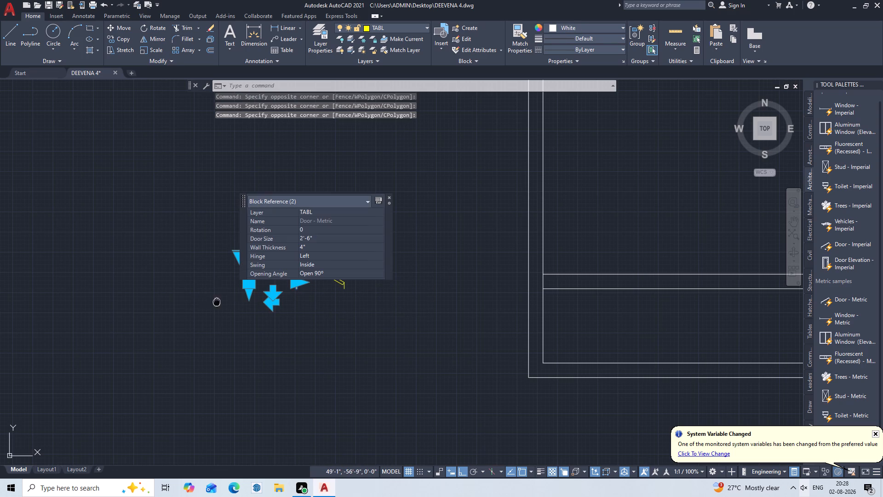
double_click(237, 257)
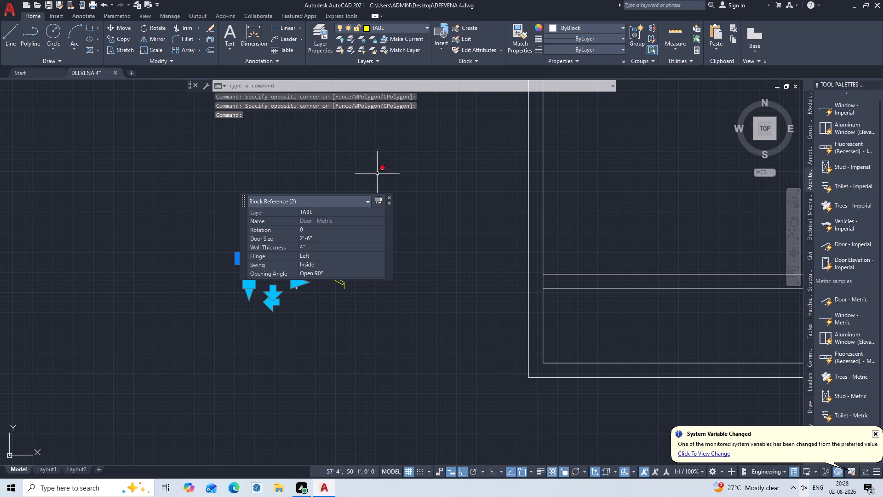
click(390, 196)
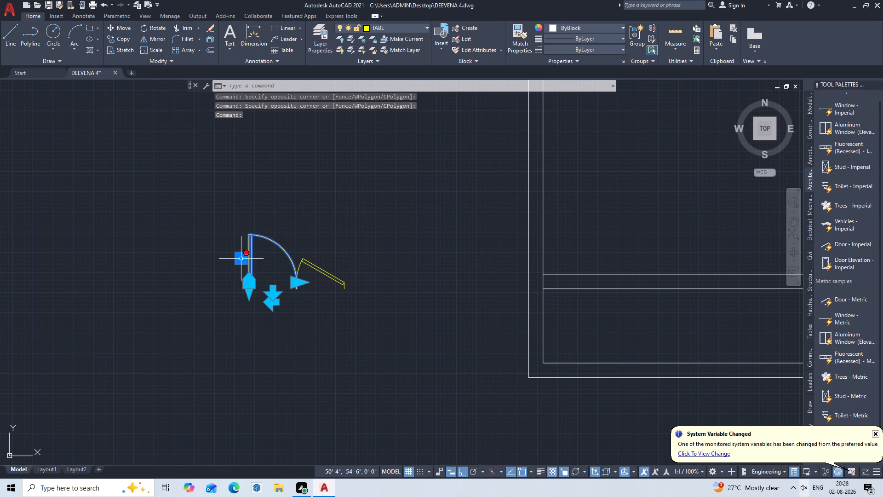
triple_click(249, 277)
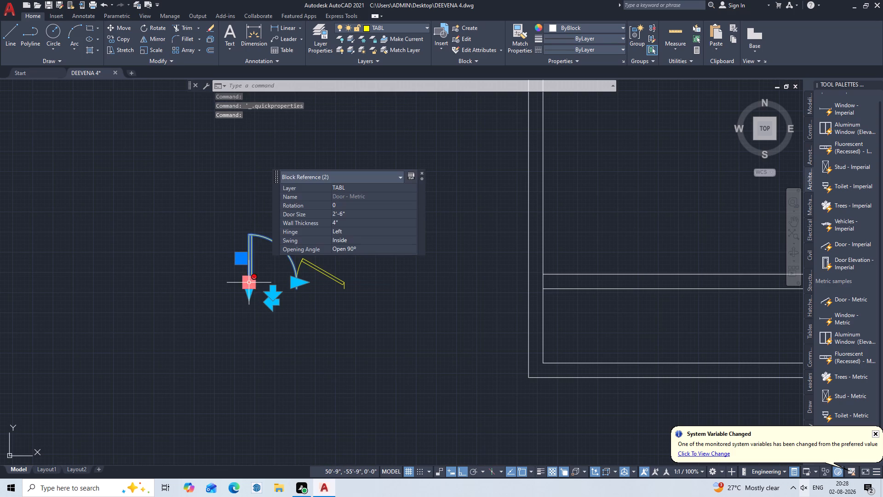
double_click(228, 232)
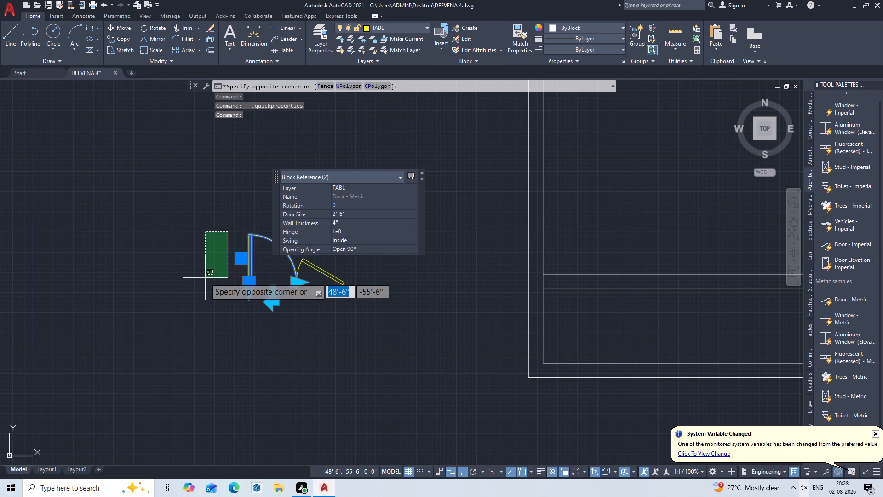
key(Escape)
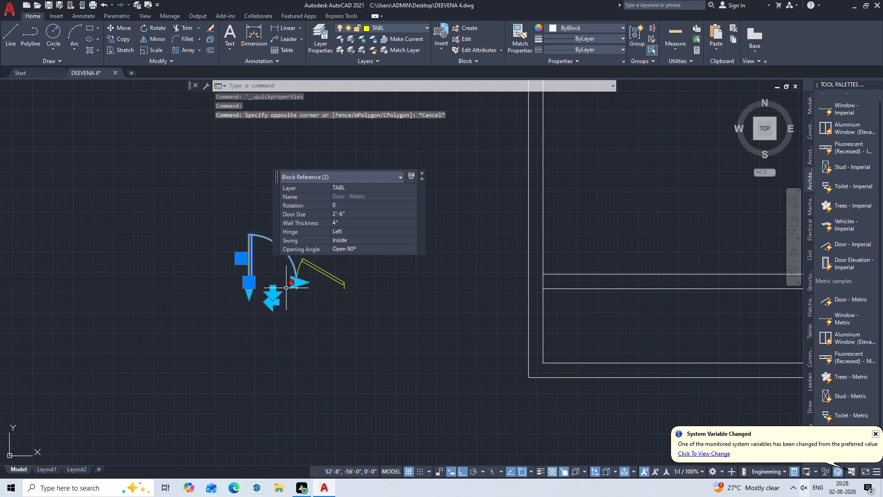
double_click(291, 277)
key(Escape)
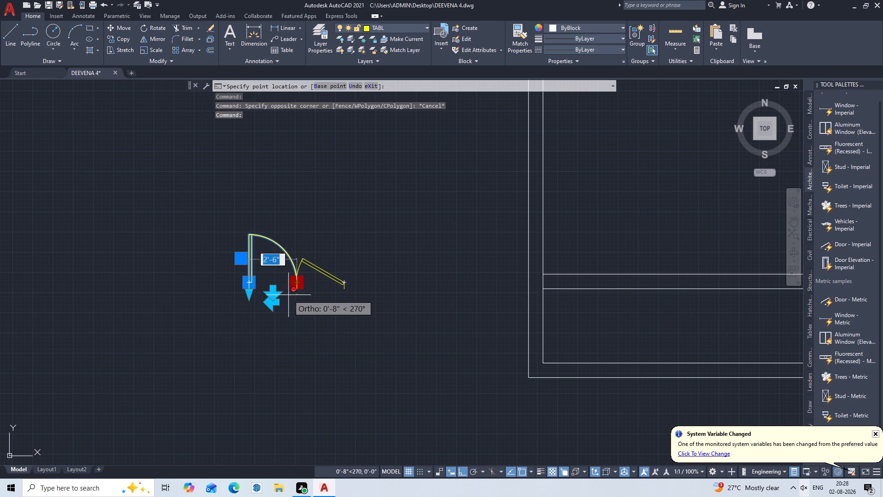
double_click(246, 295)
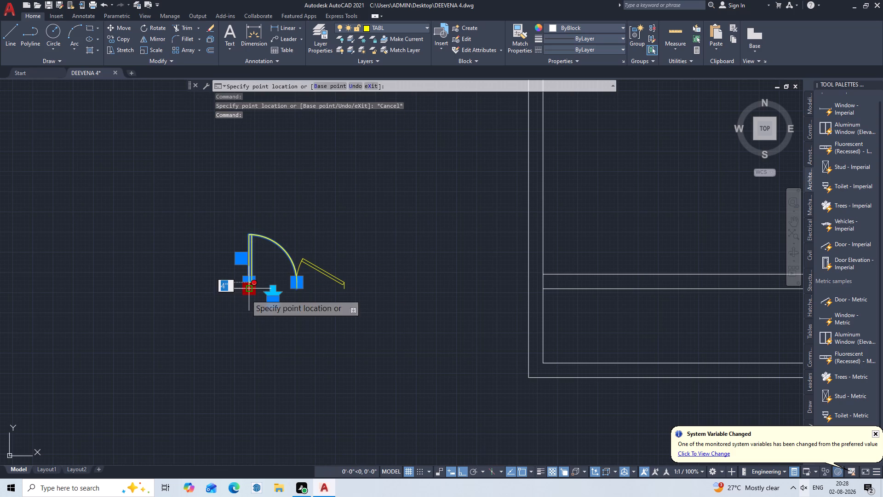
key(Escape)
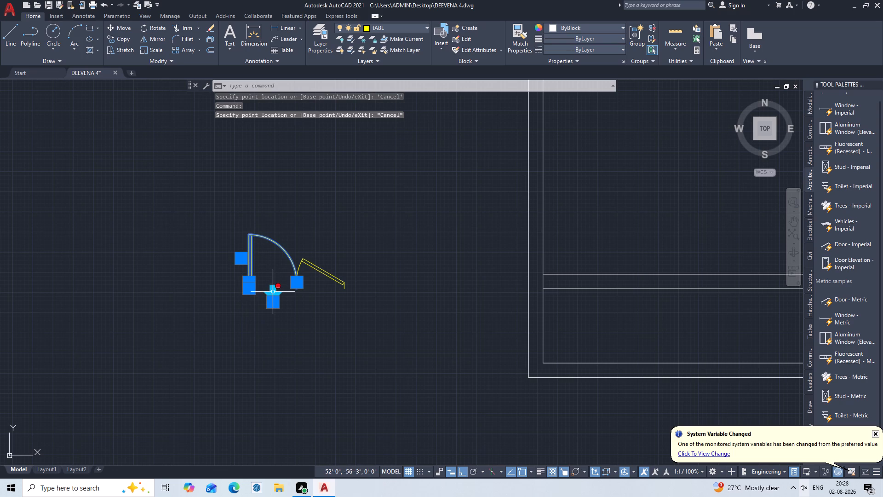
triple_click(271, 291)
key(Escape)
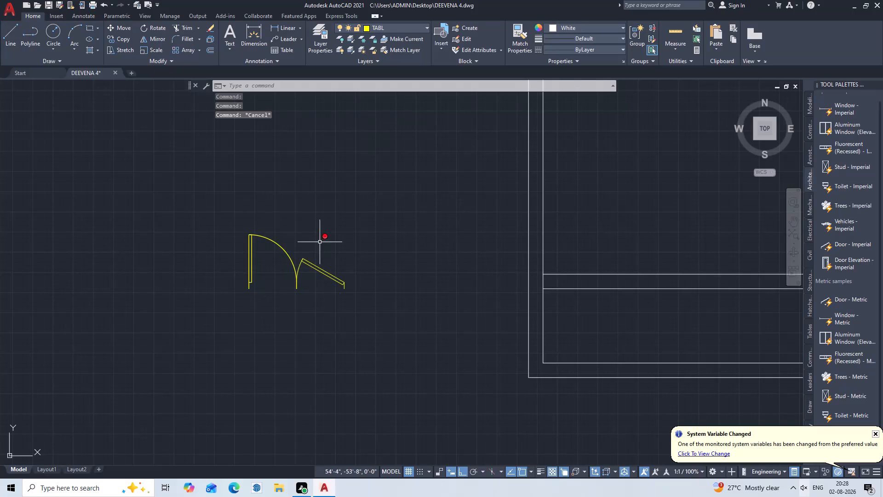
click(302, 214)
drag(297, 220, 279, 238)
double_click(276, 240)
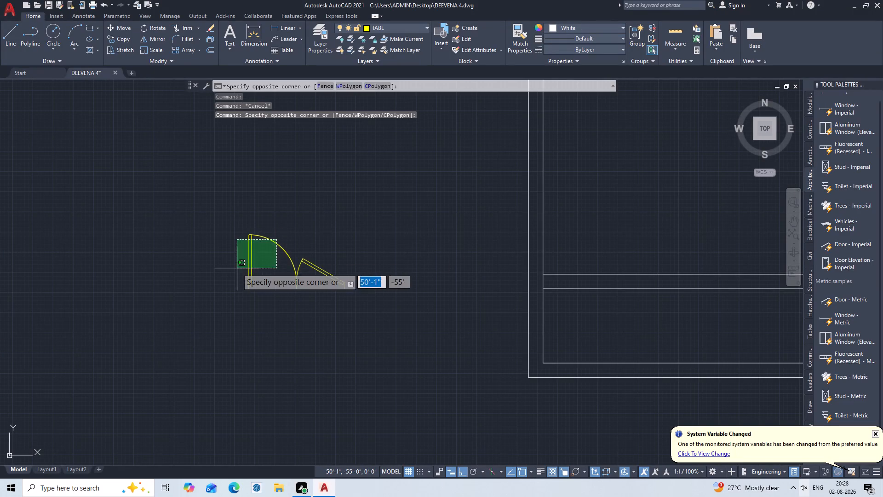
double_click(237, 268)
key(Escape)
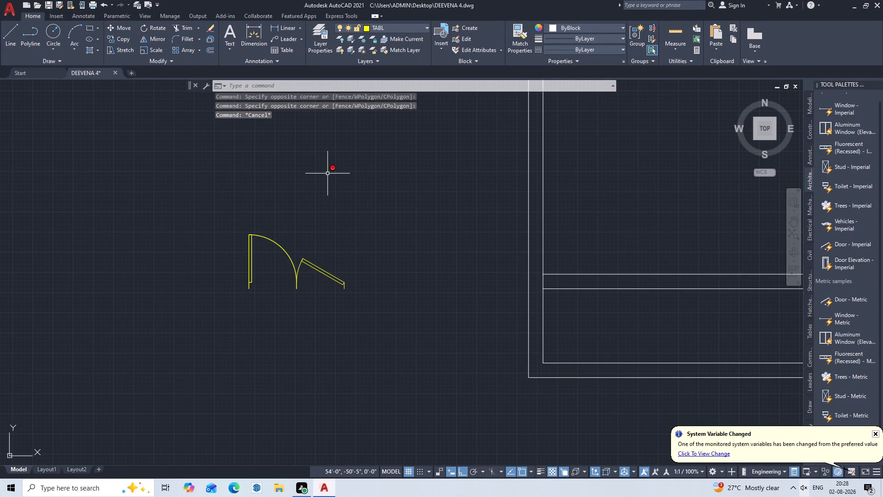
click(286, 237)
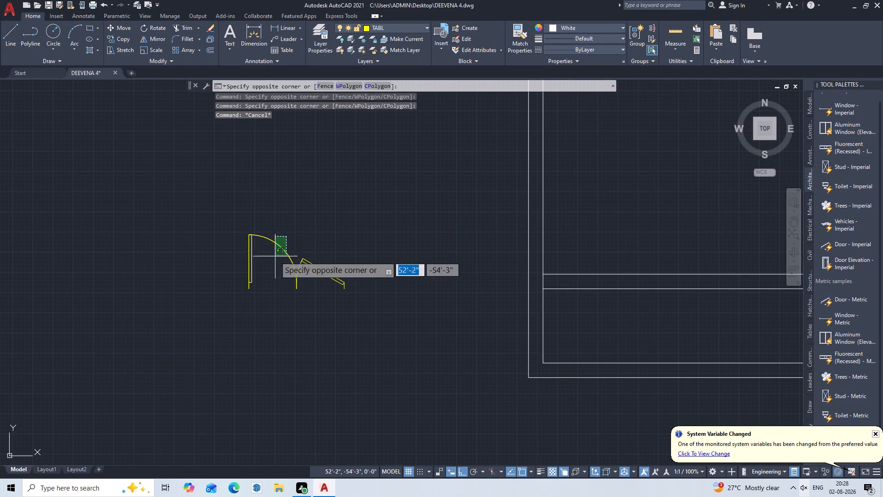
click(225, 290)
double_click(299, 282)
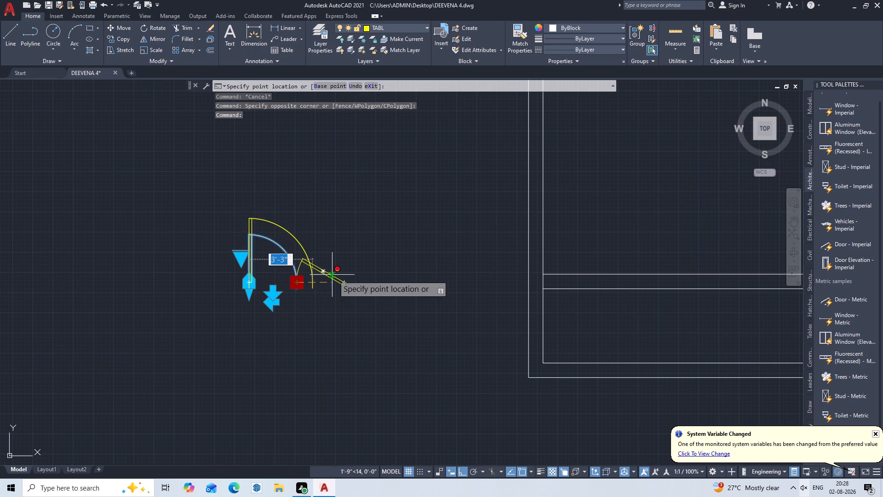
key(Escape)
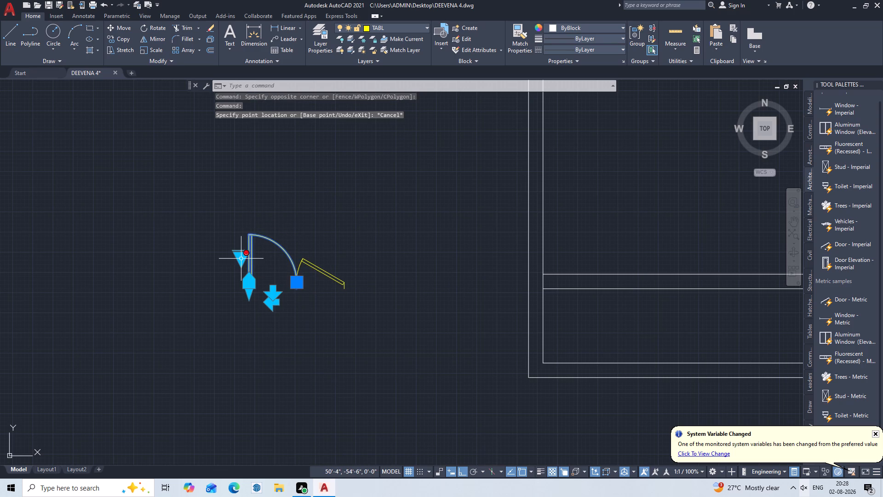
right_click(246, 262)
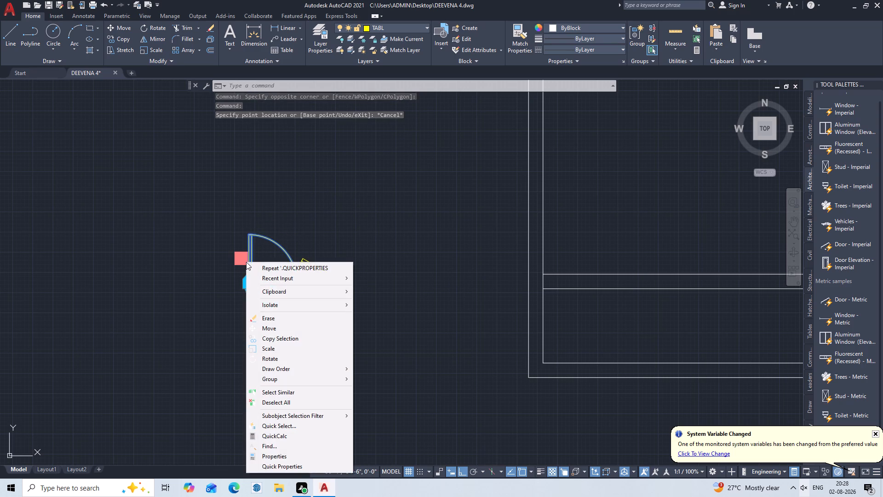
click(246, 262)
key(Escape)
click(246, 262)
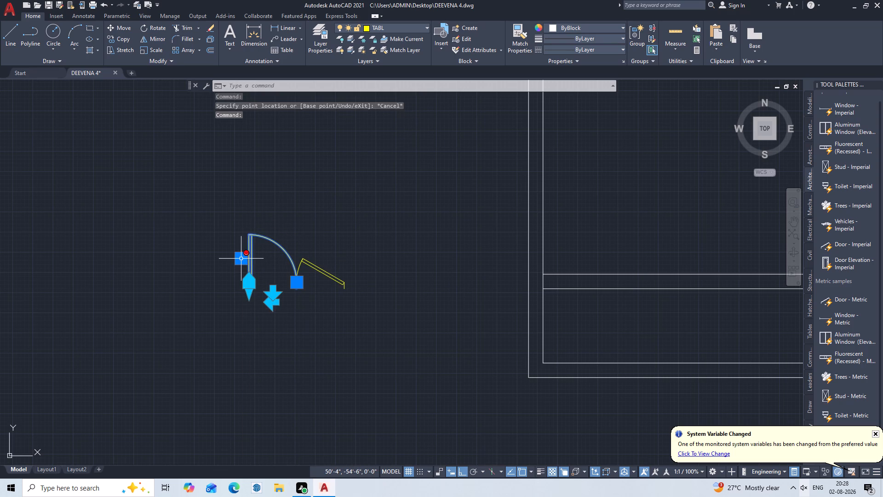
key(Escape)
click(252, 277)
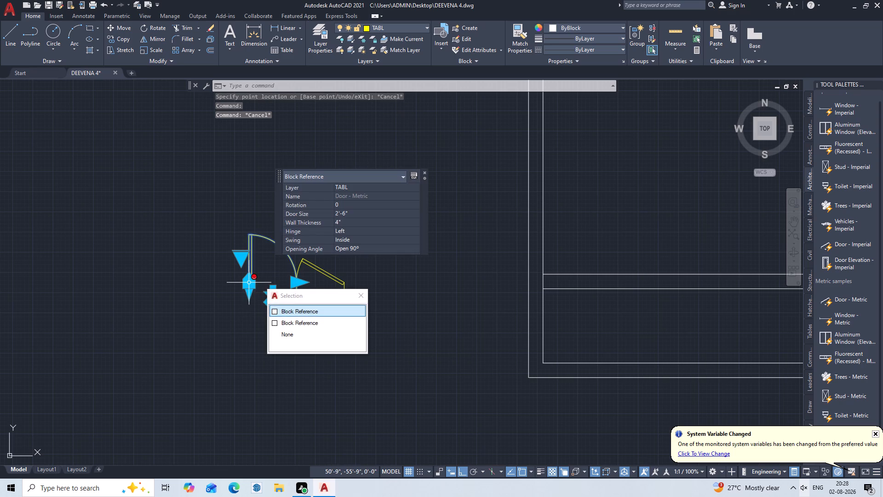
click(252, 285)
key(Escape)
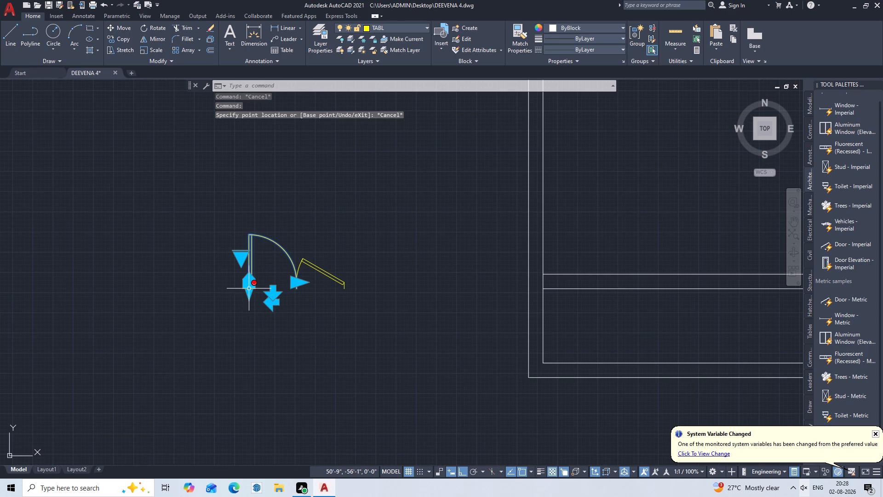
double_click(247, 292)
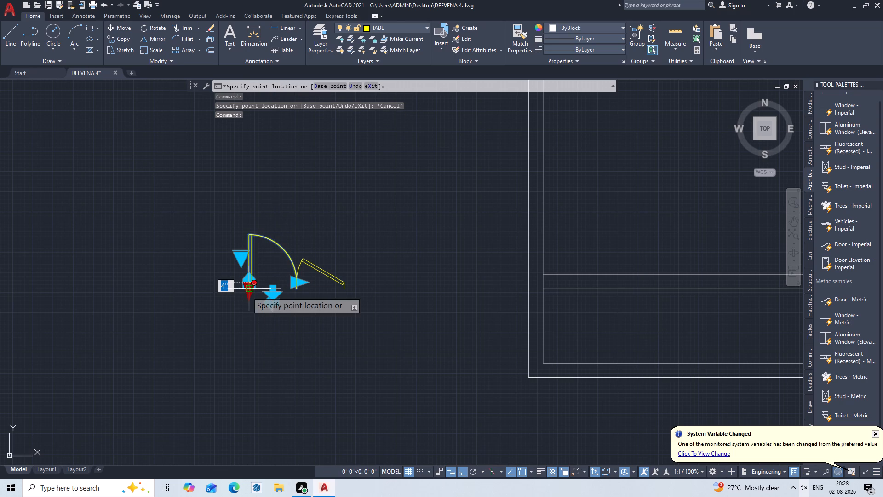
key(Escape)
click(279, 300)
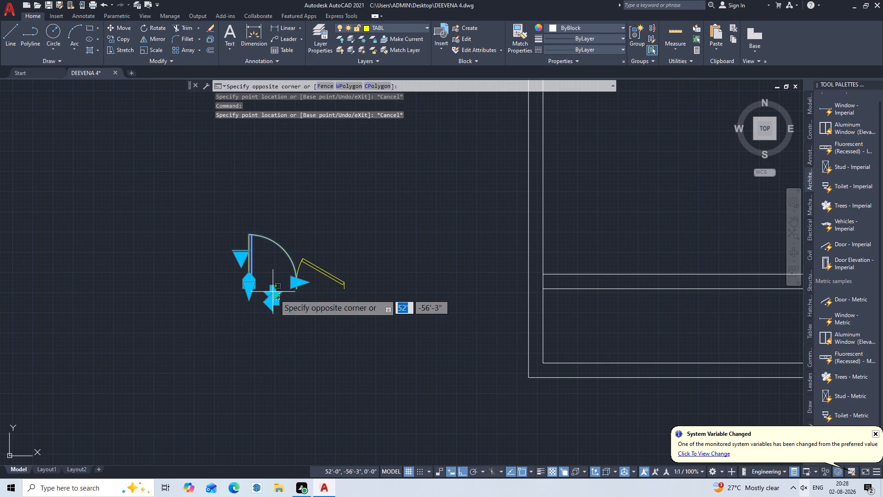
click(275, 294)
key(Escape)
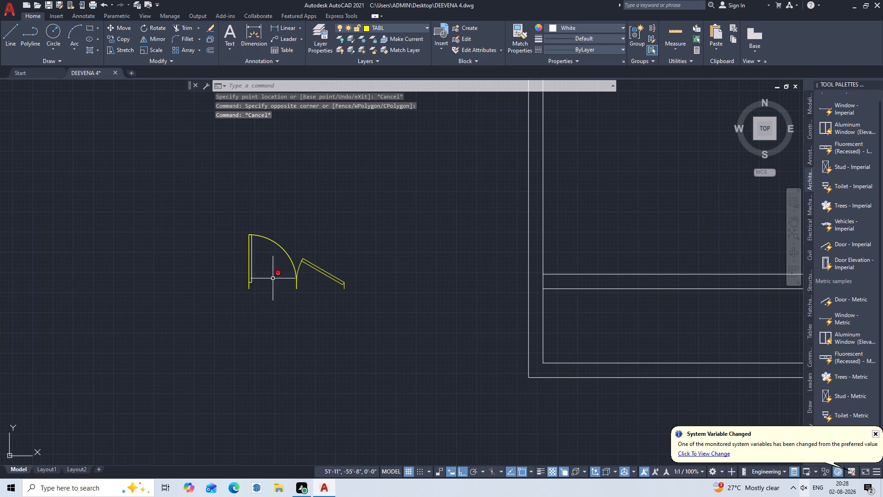
Undo the recent grip edits, including the opening-angle change on the spare double door's east leaf.
key(ctrl+z)
key(ctrl+z)
key(ctrl+z)
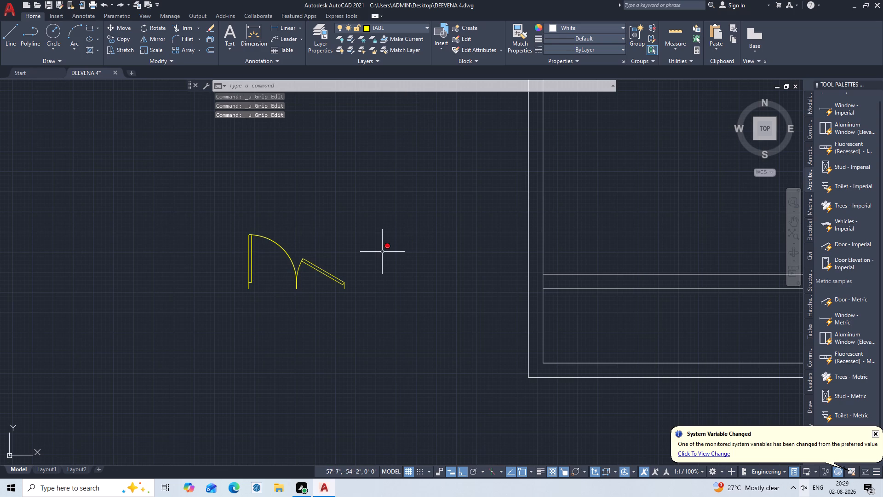
key(ctrl+z)
key(ctrl+z)
key(Escape)
key(Escape)
key(ctrl+z)
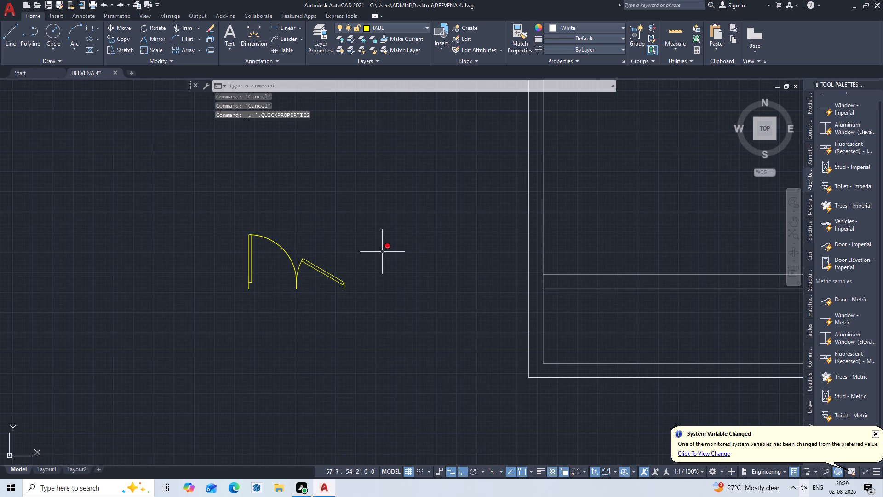
key(ctrl+z)
key(ctrl+z)
key(ctrl+z)
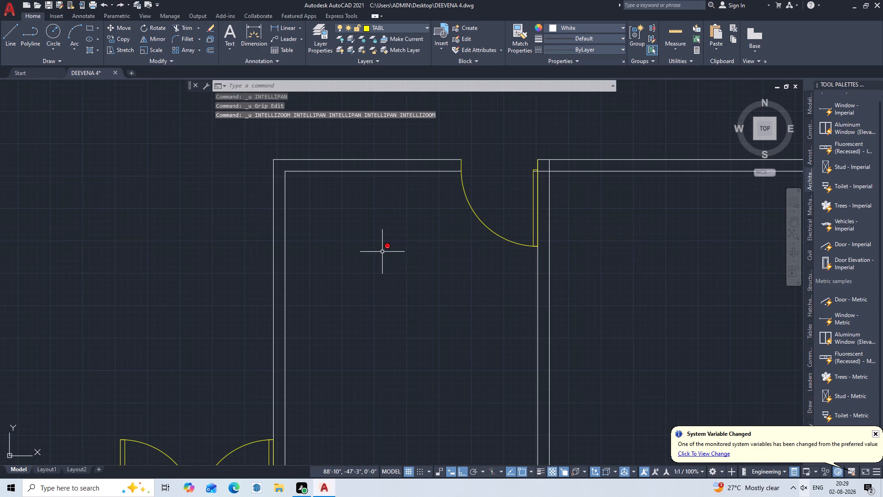
Rotate the spare double door 90° counterclockwise about the lower end of its east leaf.
scroll(382, 252, down, 2)
scroll(233, 216, down, 2)
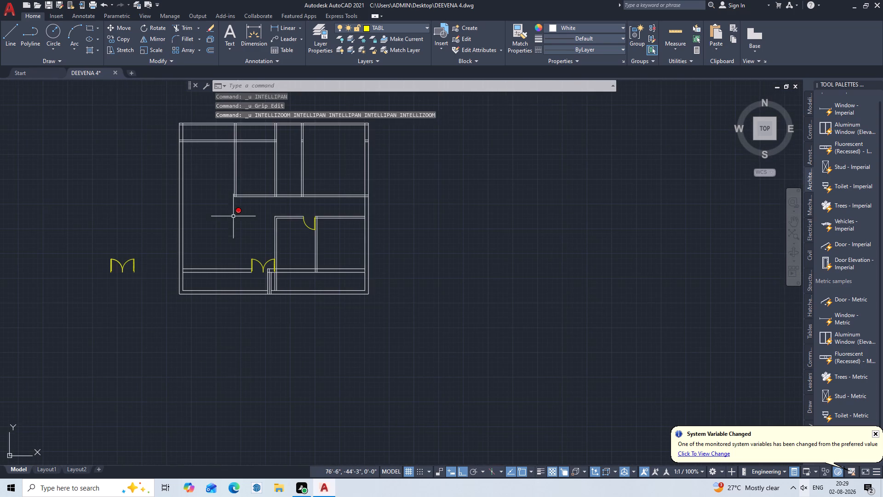
middle_drag(146, 253, 238, 289)
scroll(221, 278, up, 2)
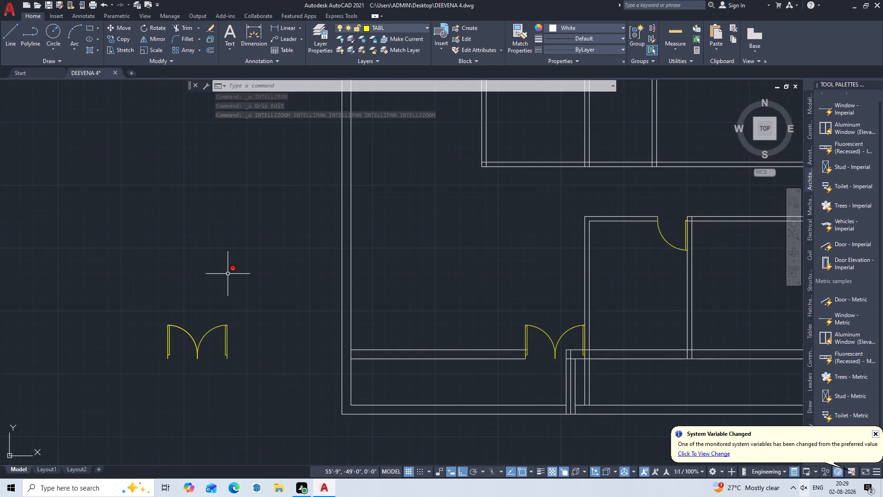
click(232, 297)
triple_click(136, 395)
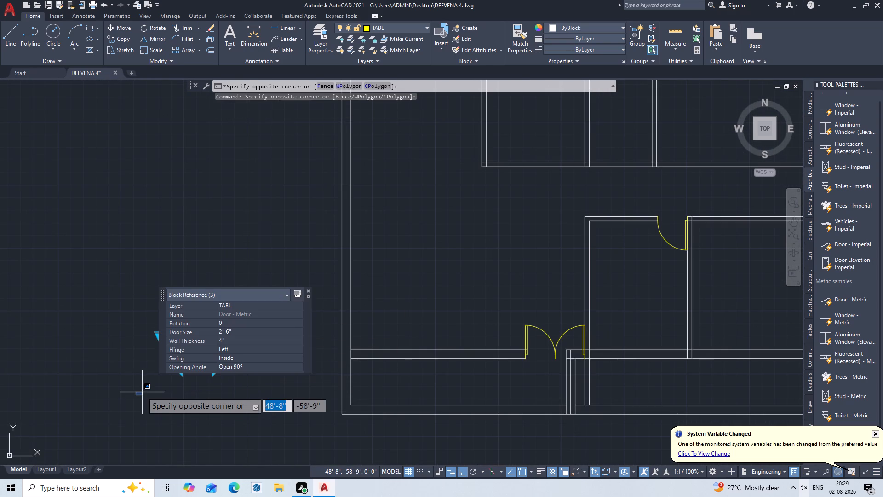
key(r)
key(o)
key(Return)
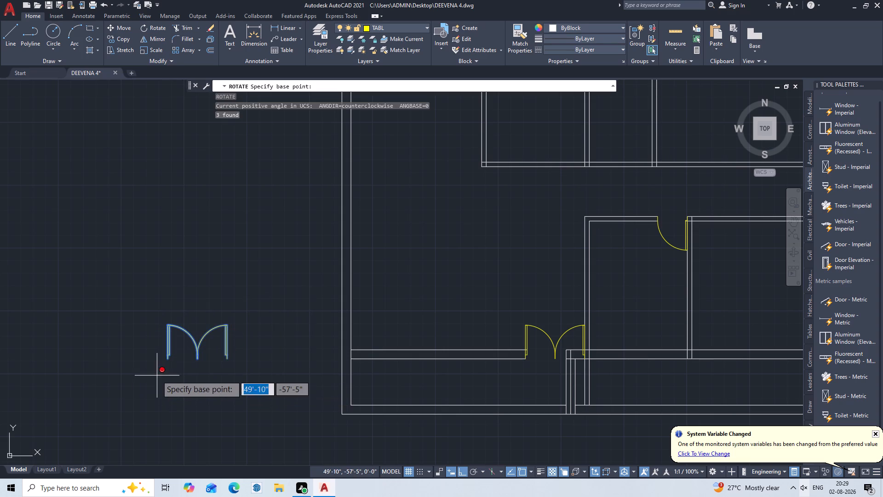
click(228, 363)
drag(228, 363, 230, 358)
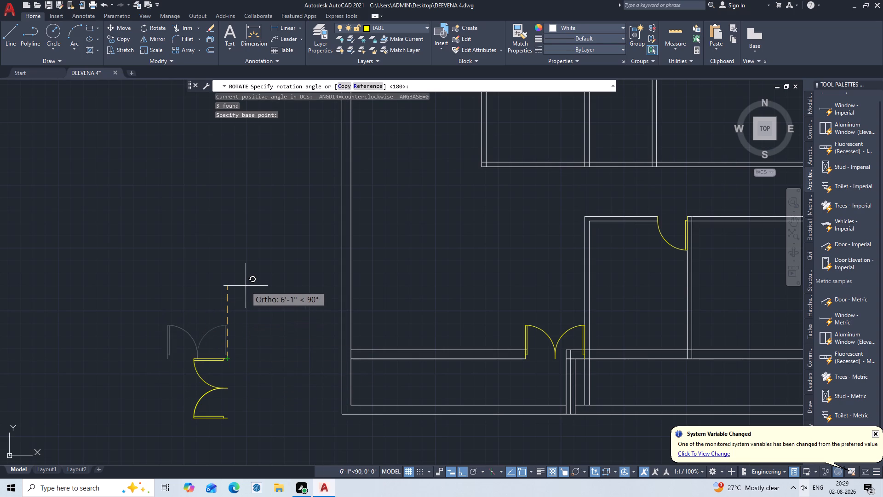
double_click(246, 286)
key(Escape)
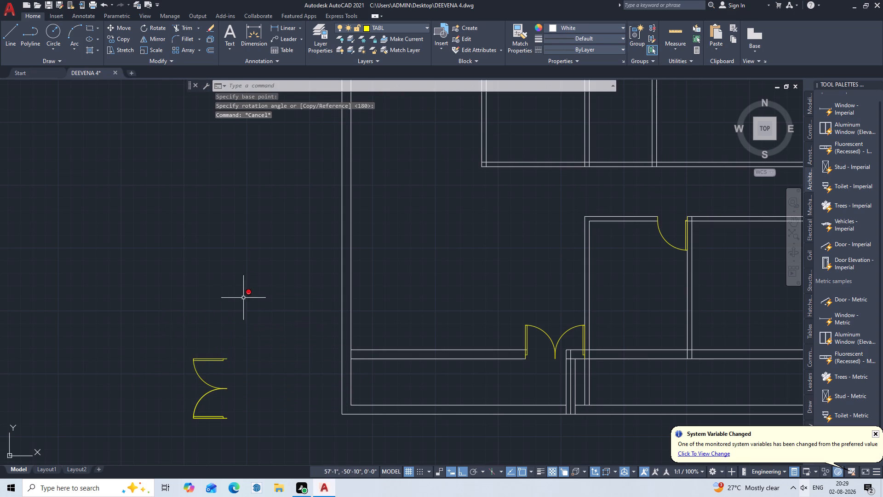
Copy the spare double door onto the partition south of the single door, placing its meeting point on the partition's east line.
drag(260, 347, 244, 362)
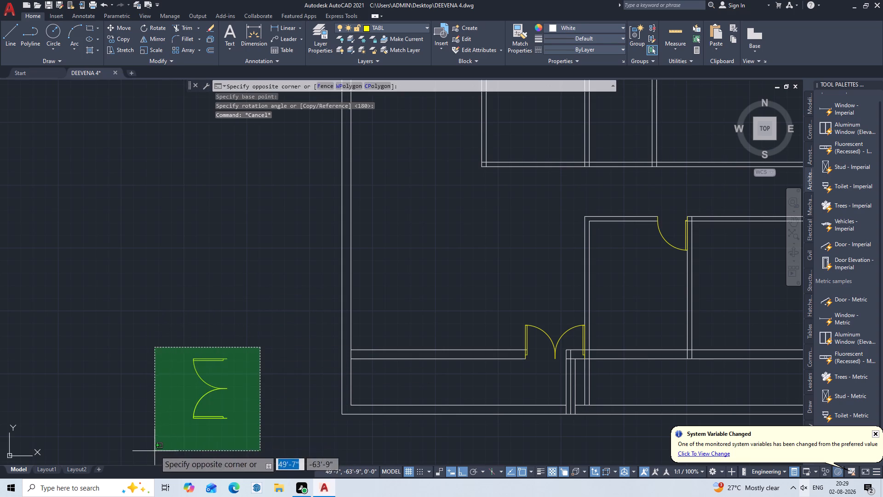
triple_click(155, 450)
text(COP)
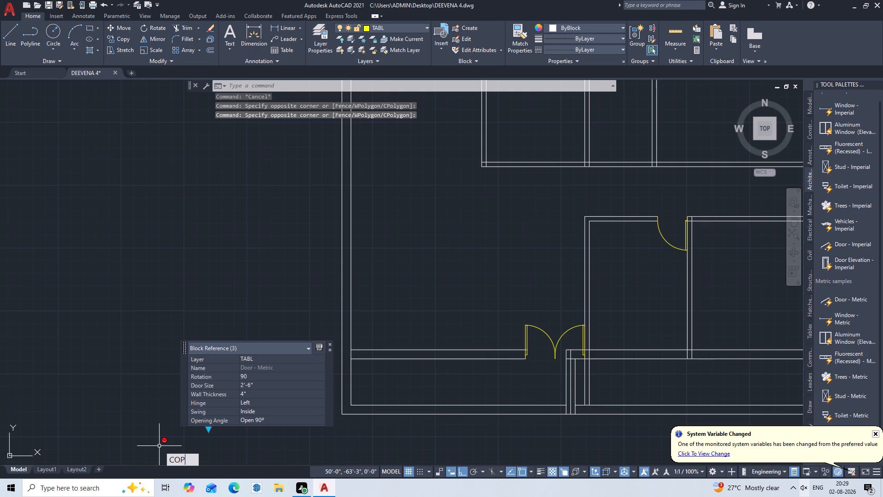
key(Return)
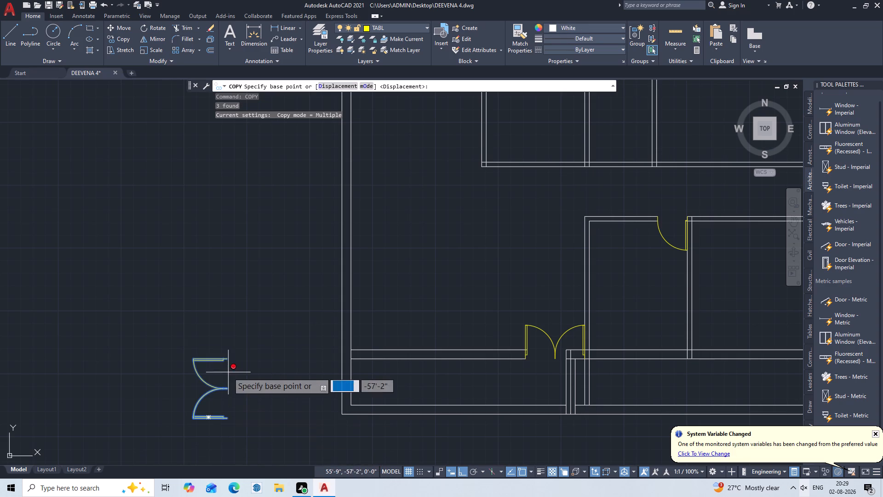
double_click(228, 390)
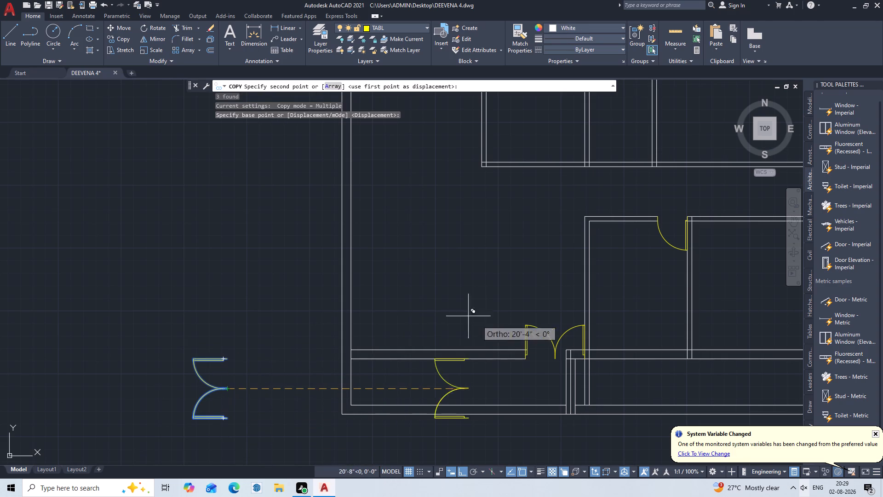
middle_drag(637, 319, 518, 320)
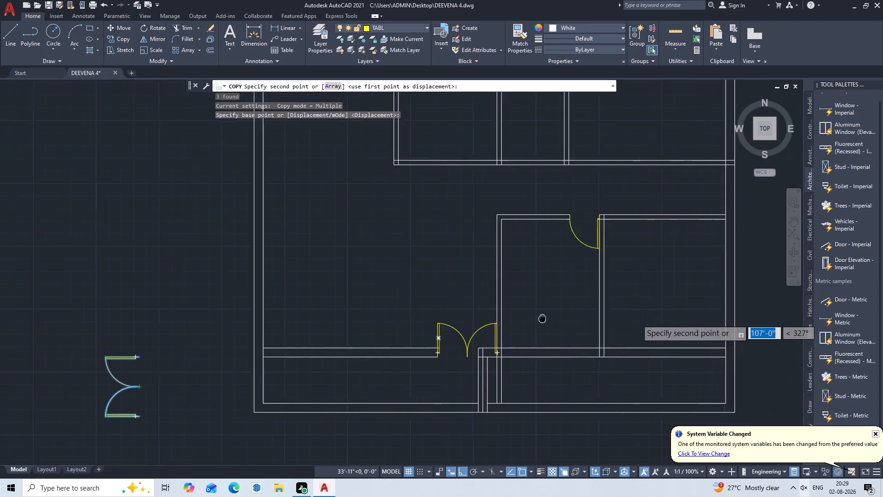
middle_drag(518, 320, 407, 320)
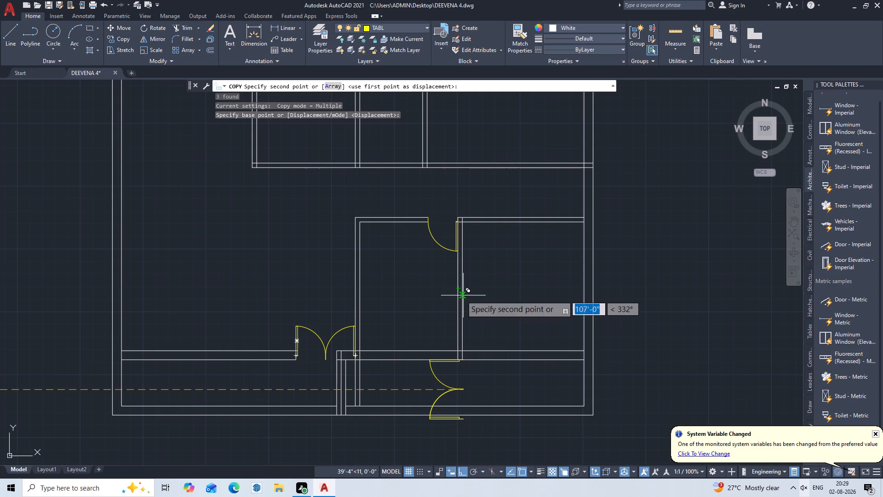
double_click(464, 299)
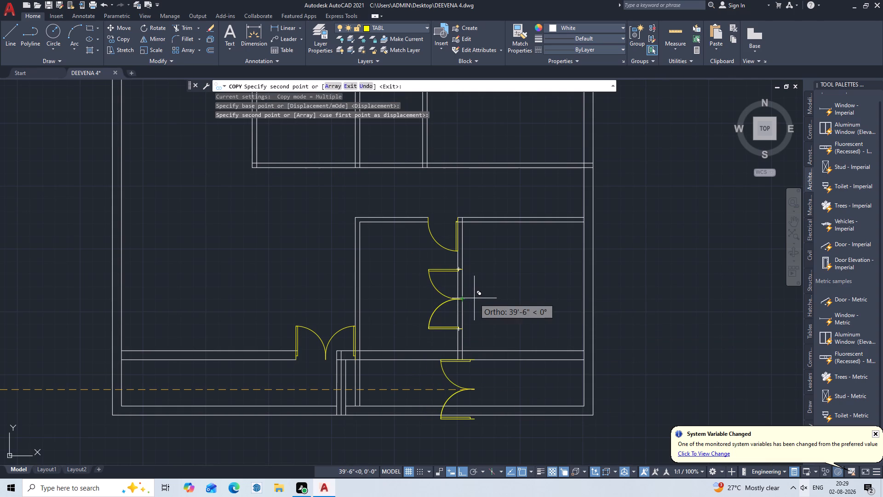
key(Escape)
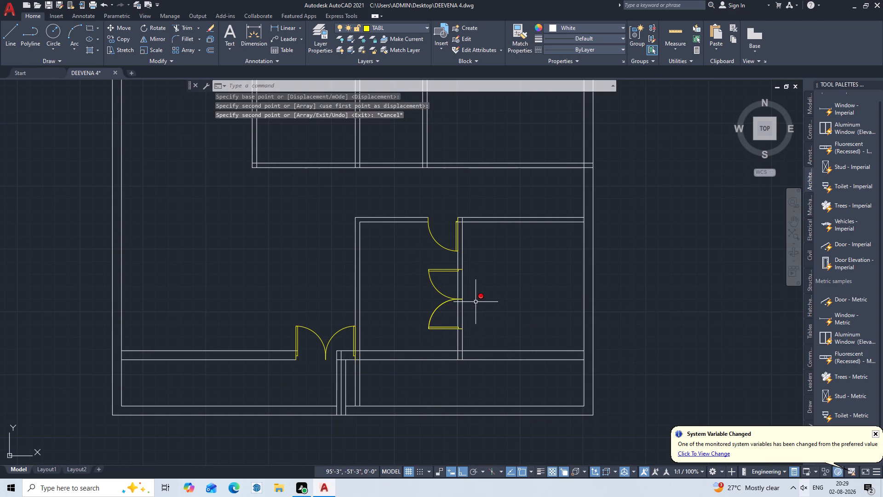
Scale the copied double door down about its meeting point on the partition, picking a distance of about 0'-11".
middle_drag(476, 302, 496, 335)
scroll(468, 325, up, 2)
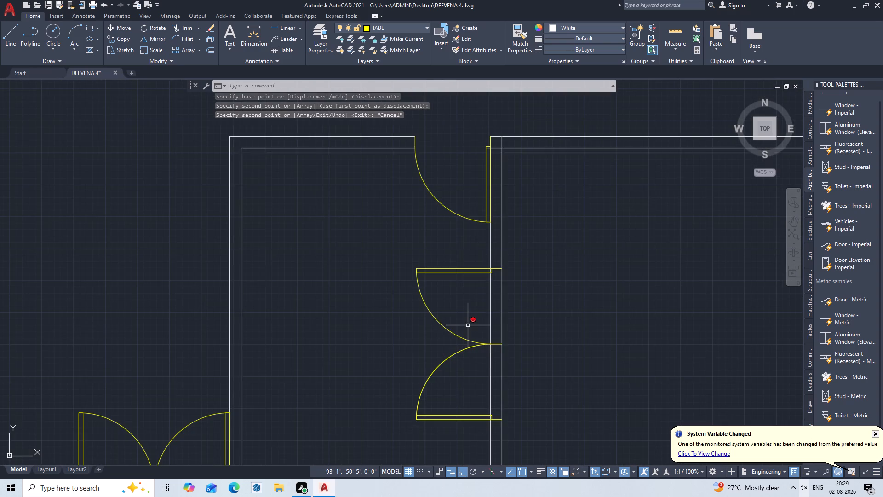
scroll(467, 334, down, 1)
middle_drag(467, 332, 459, 299)
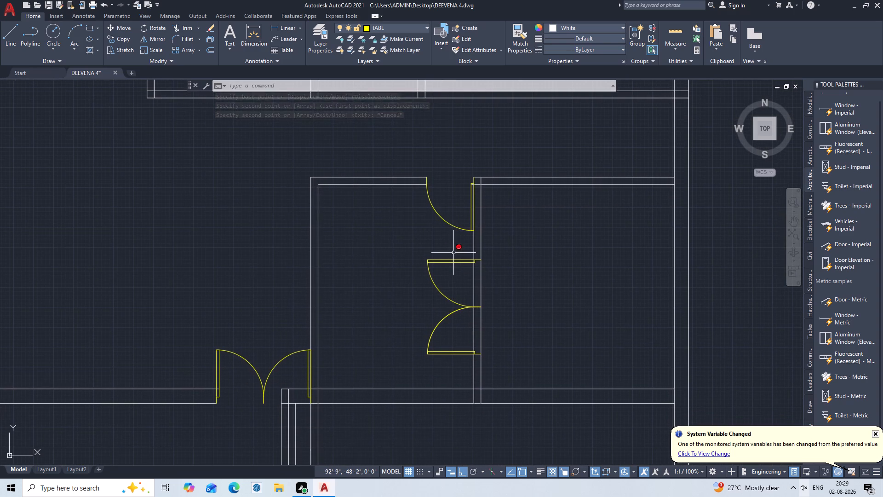
double_click(453, 253)
click(407, 364)
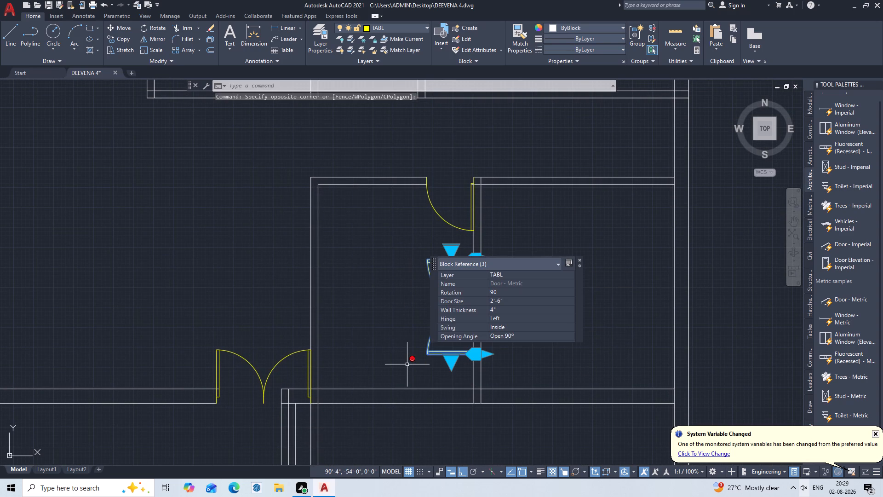
text(SC)
key(Return)
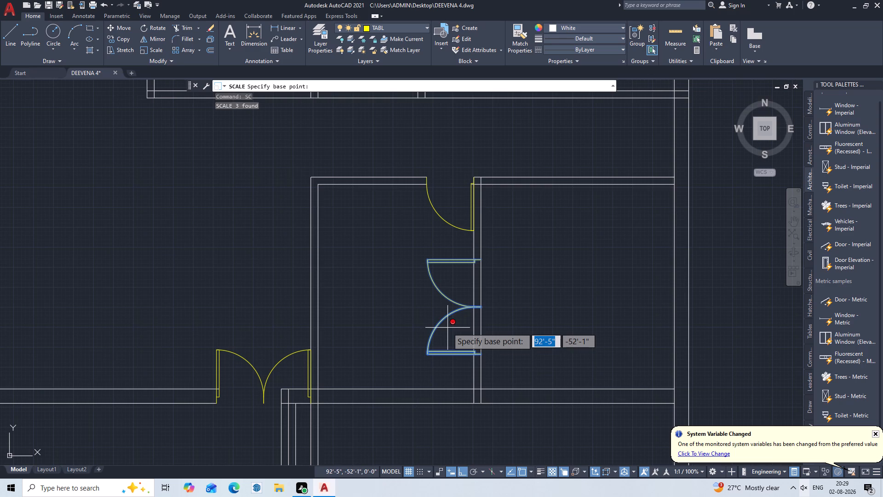
click(480, 309)
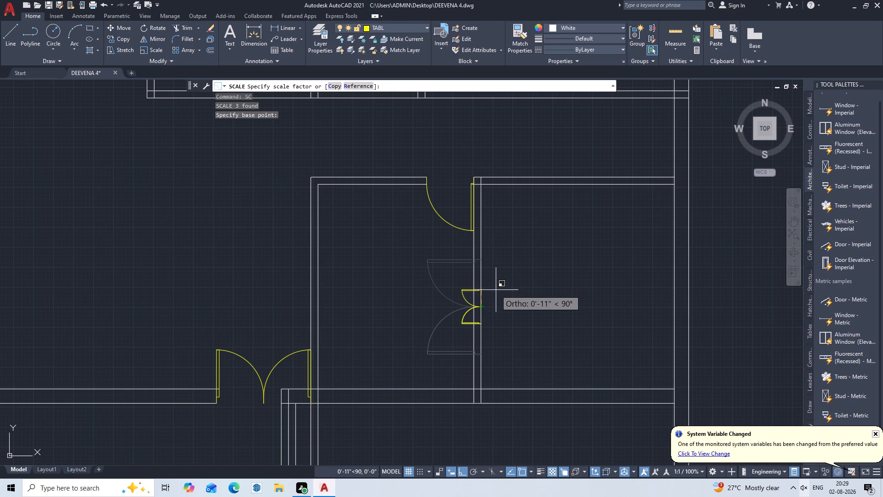
double_click(496, 290)
key(Escape)
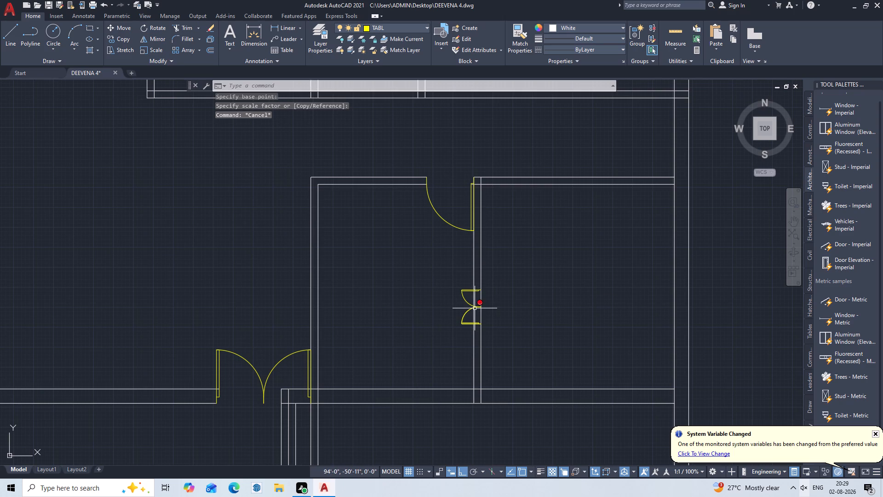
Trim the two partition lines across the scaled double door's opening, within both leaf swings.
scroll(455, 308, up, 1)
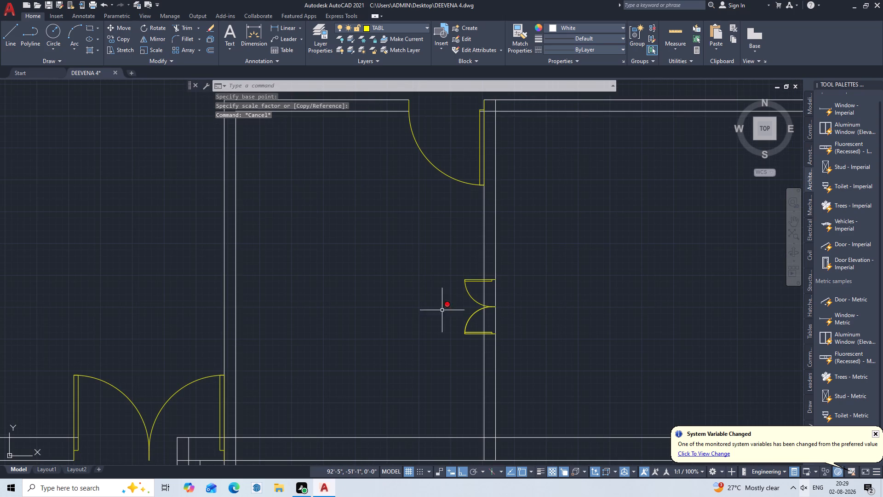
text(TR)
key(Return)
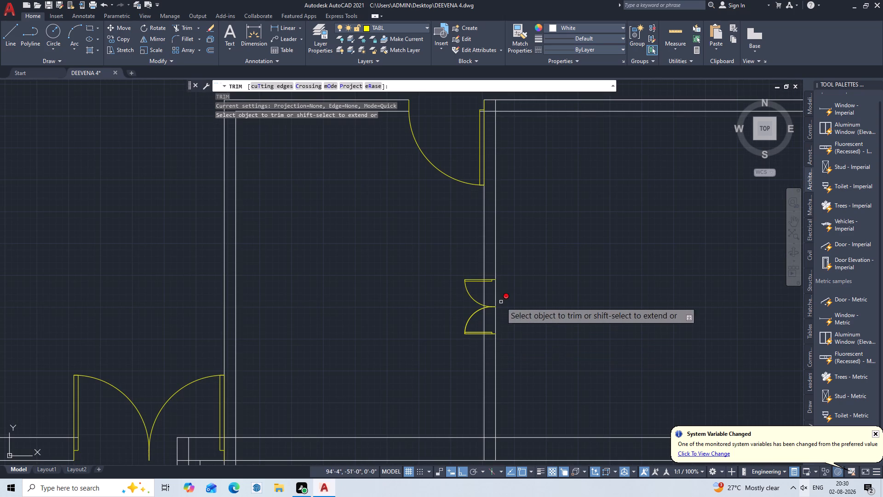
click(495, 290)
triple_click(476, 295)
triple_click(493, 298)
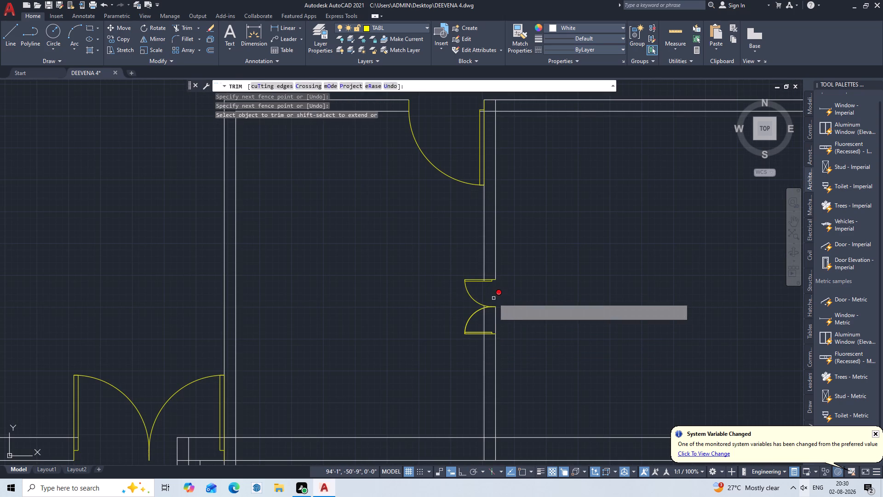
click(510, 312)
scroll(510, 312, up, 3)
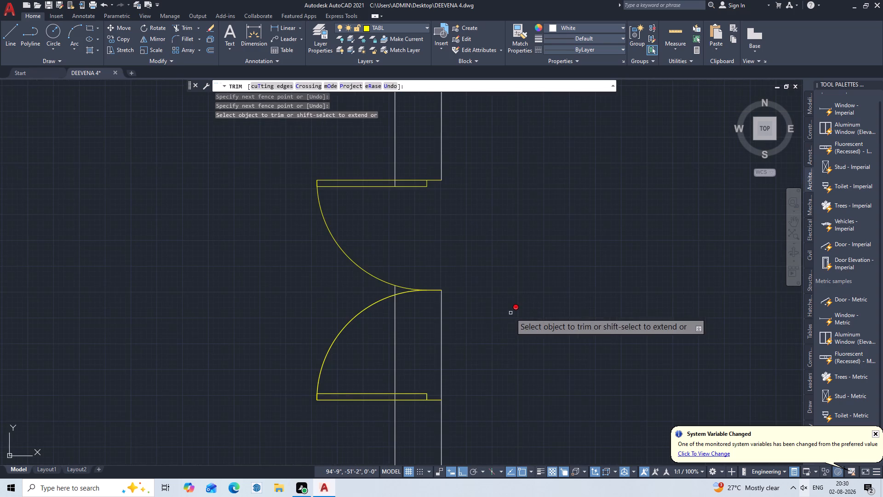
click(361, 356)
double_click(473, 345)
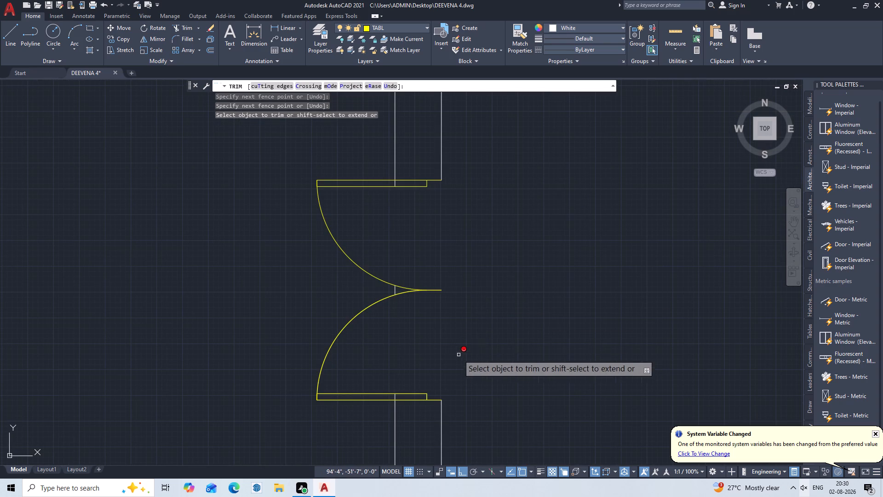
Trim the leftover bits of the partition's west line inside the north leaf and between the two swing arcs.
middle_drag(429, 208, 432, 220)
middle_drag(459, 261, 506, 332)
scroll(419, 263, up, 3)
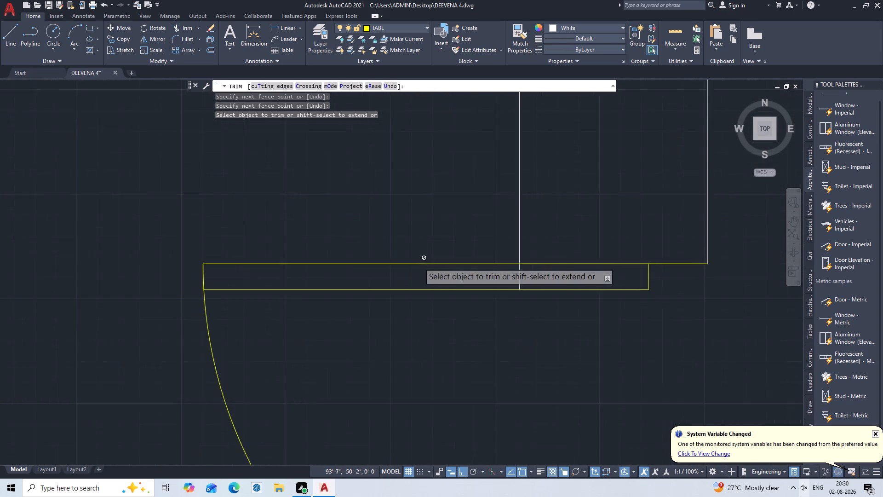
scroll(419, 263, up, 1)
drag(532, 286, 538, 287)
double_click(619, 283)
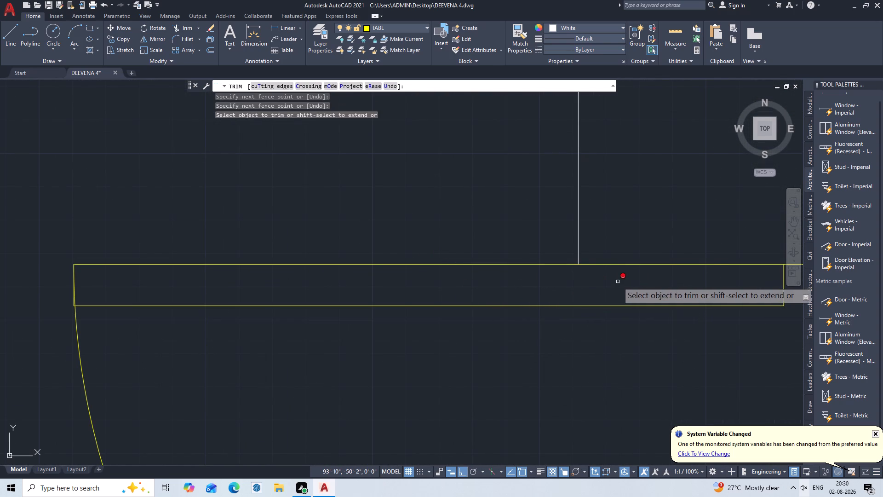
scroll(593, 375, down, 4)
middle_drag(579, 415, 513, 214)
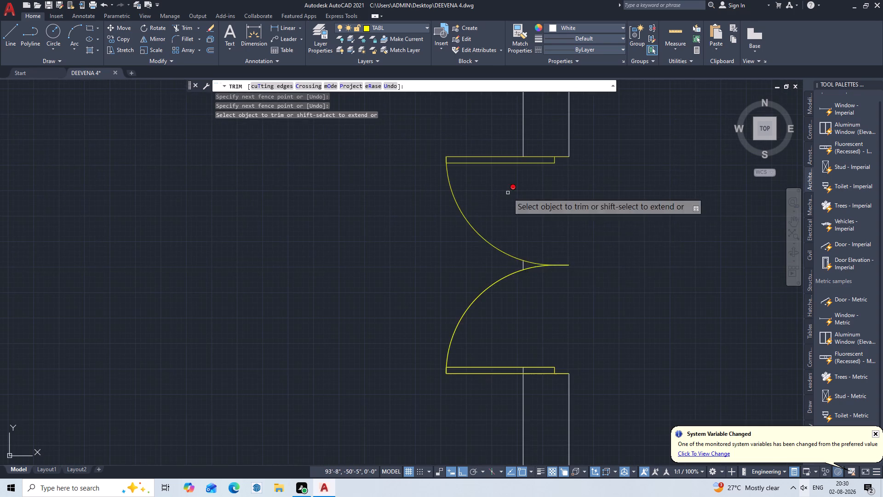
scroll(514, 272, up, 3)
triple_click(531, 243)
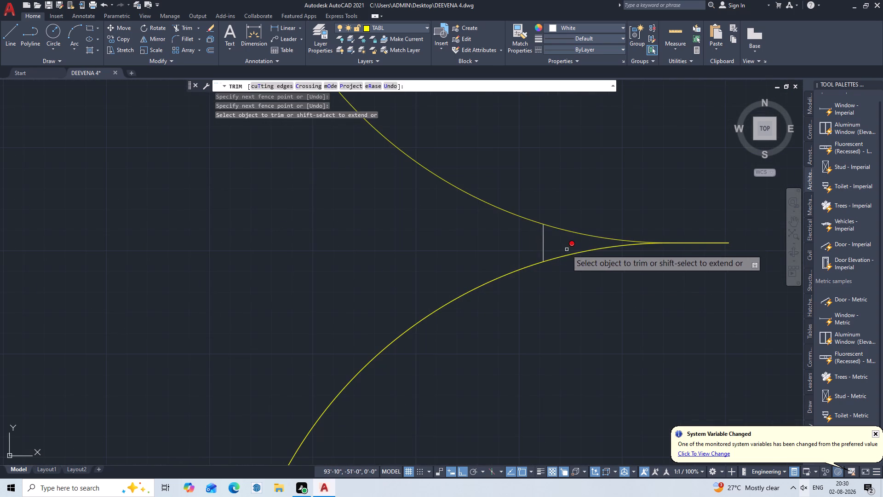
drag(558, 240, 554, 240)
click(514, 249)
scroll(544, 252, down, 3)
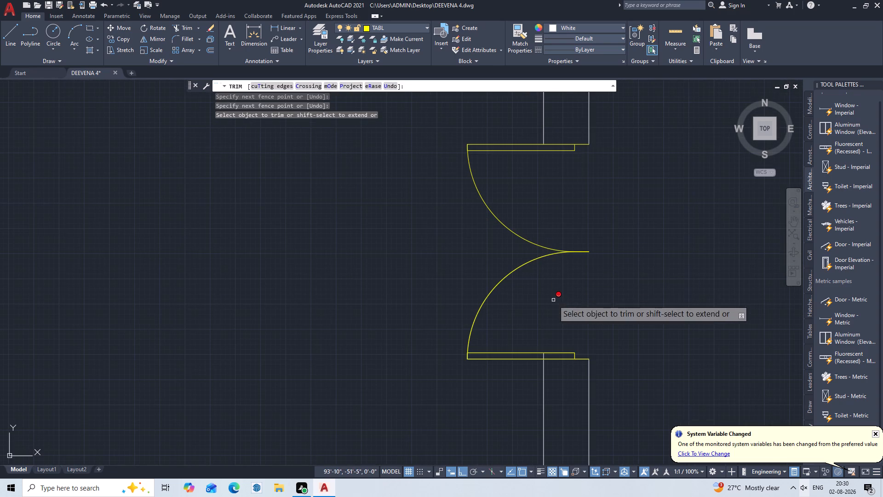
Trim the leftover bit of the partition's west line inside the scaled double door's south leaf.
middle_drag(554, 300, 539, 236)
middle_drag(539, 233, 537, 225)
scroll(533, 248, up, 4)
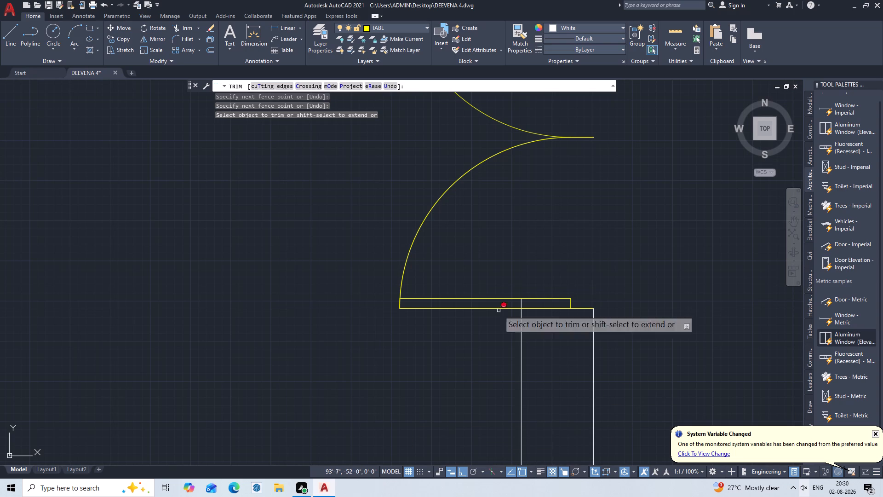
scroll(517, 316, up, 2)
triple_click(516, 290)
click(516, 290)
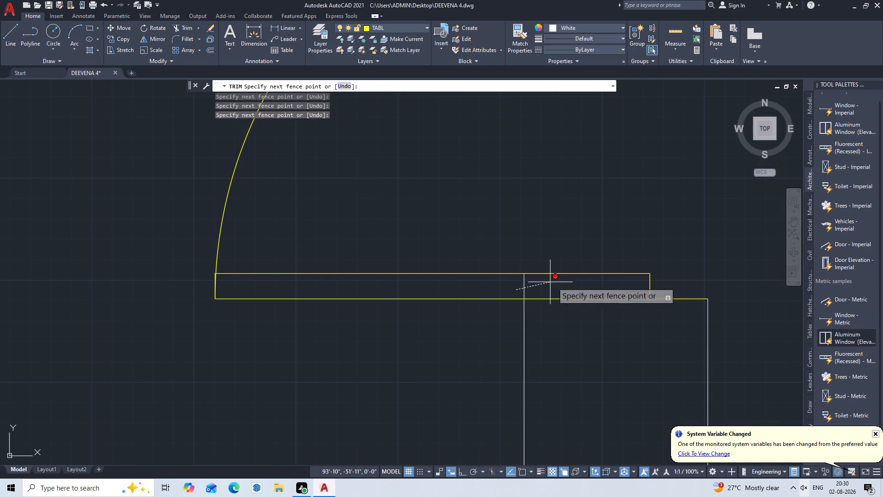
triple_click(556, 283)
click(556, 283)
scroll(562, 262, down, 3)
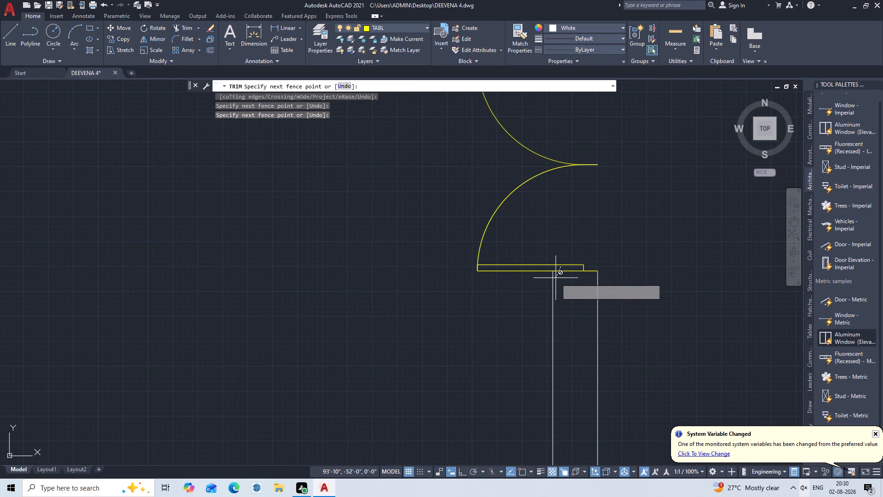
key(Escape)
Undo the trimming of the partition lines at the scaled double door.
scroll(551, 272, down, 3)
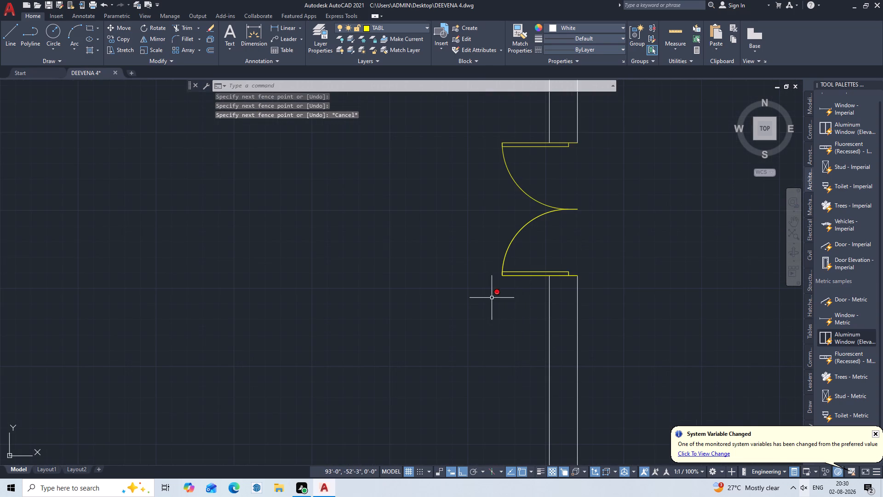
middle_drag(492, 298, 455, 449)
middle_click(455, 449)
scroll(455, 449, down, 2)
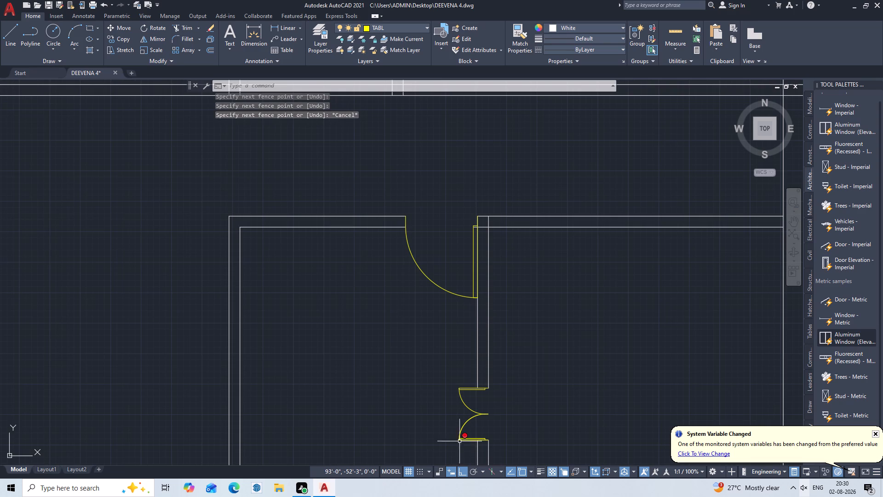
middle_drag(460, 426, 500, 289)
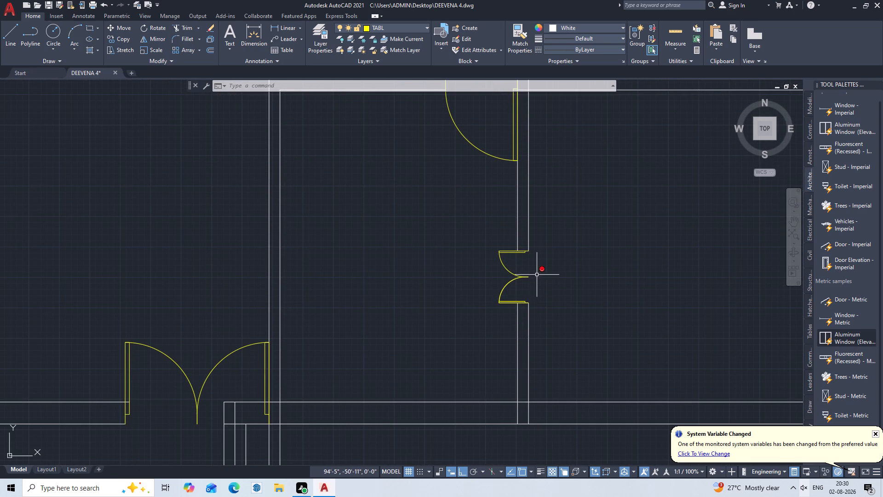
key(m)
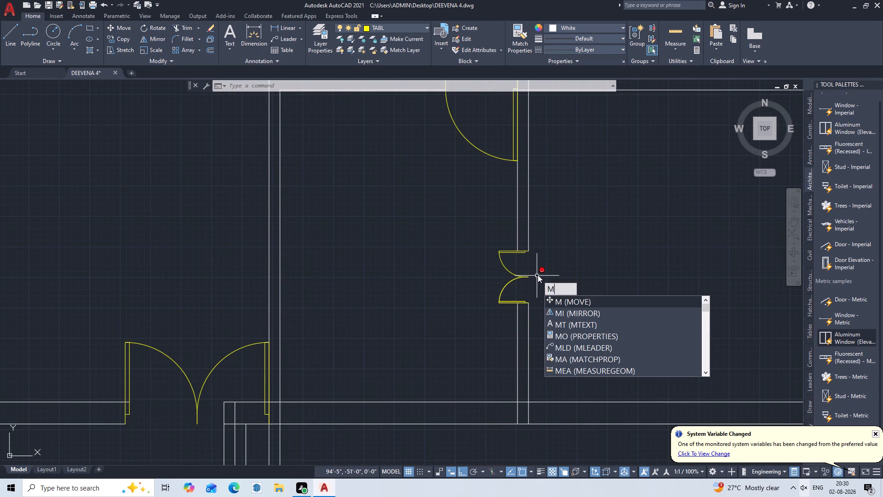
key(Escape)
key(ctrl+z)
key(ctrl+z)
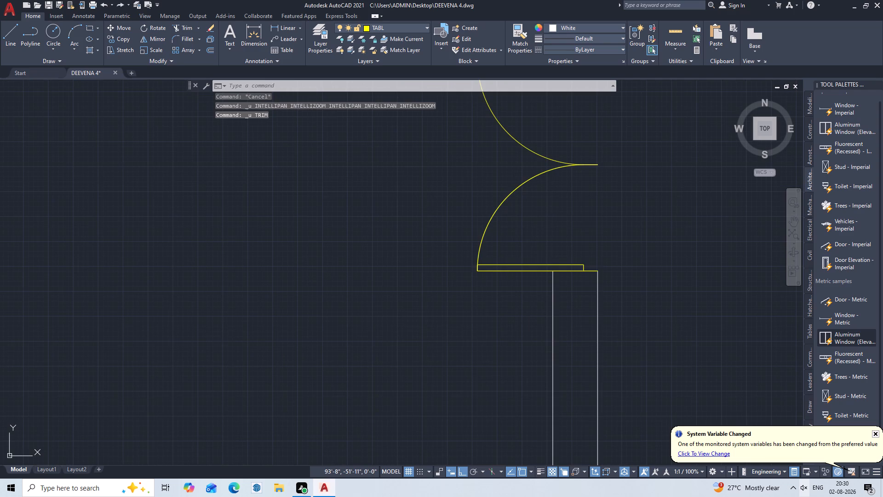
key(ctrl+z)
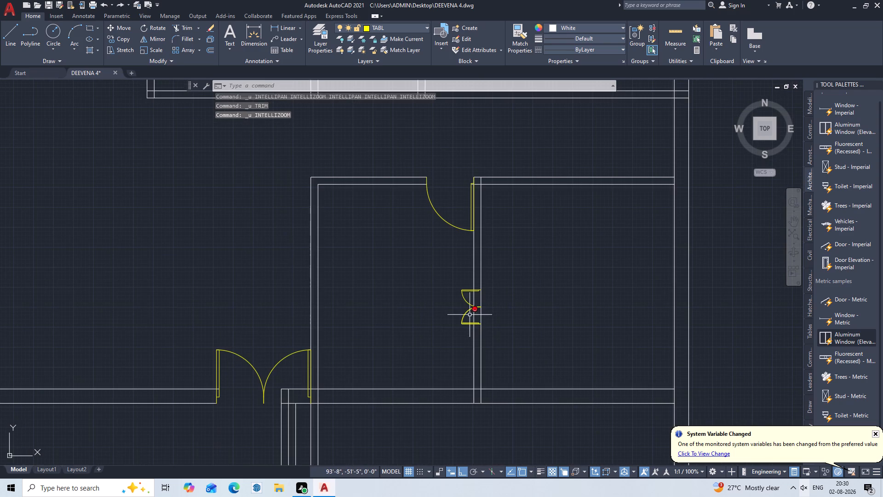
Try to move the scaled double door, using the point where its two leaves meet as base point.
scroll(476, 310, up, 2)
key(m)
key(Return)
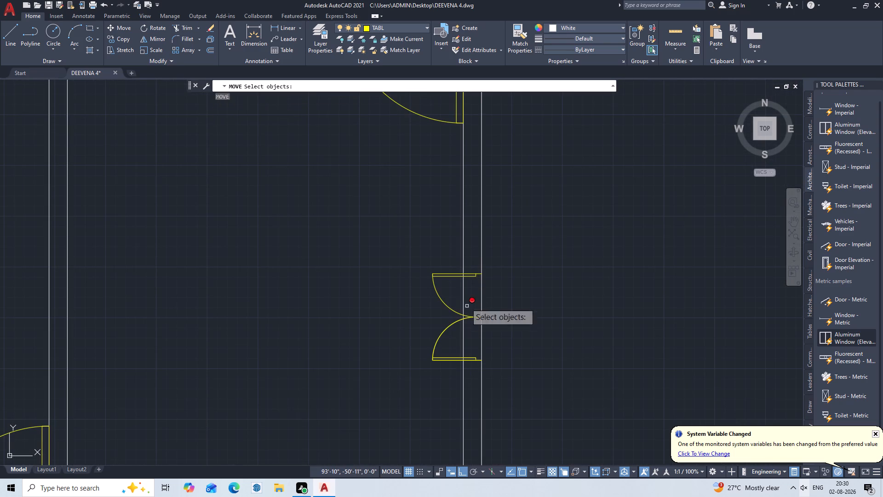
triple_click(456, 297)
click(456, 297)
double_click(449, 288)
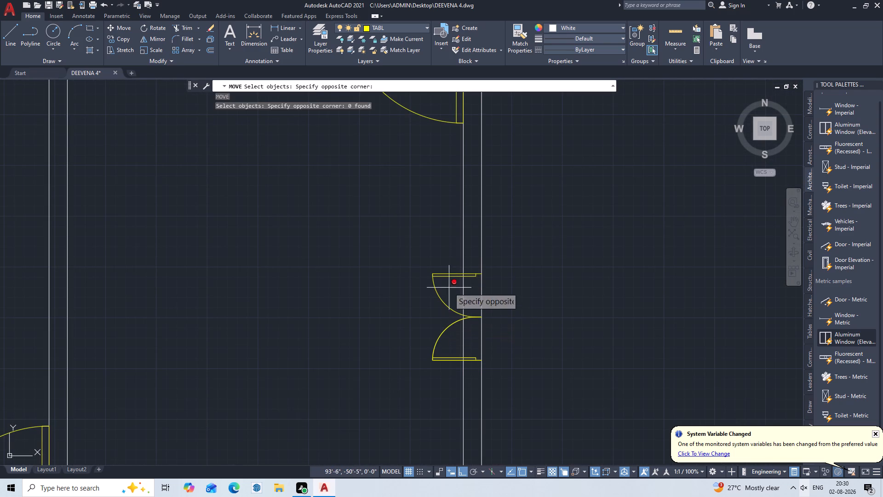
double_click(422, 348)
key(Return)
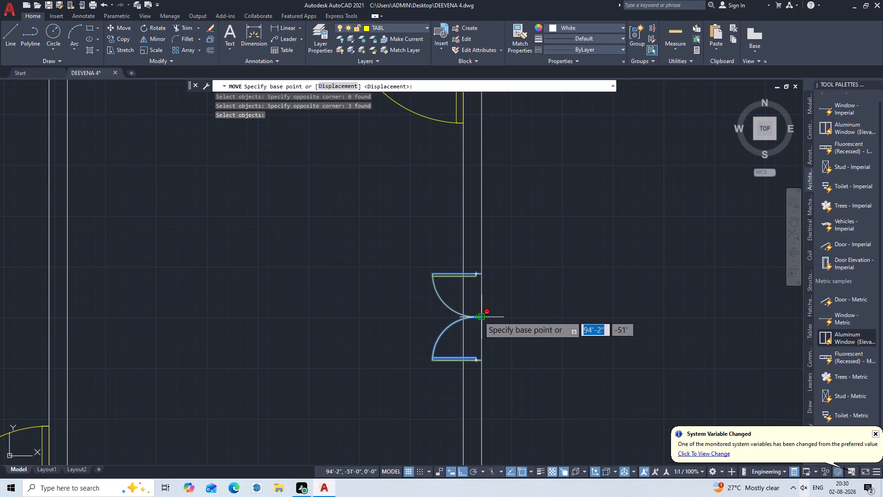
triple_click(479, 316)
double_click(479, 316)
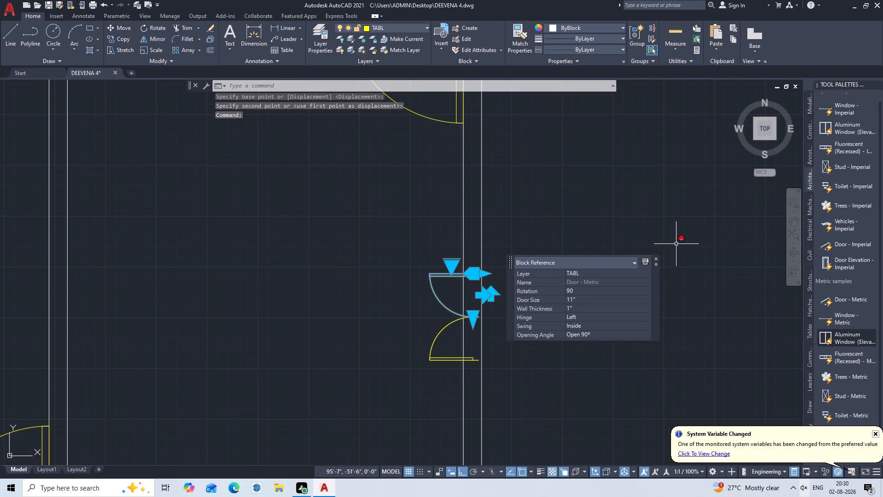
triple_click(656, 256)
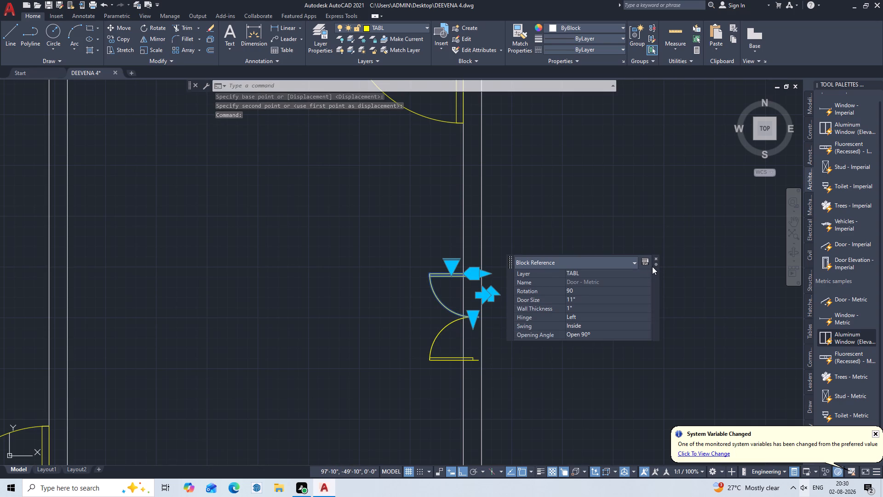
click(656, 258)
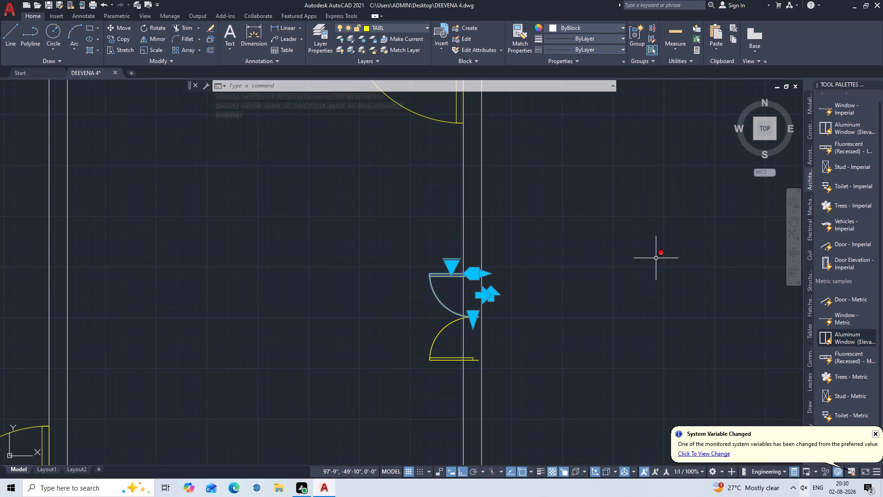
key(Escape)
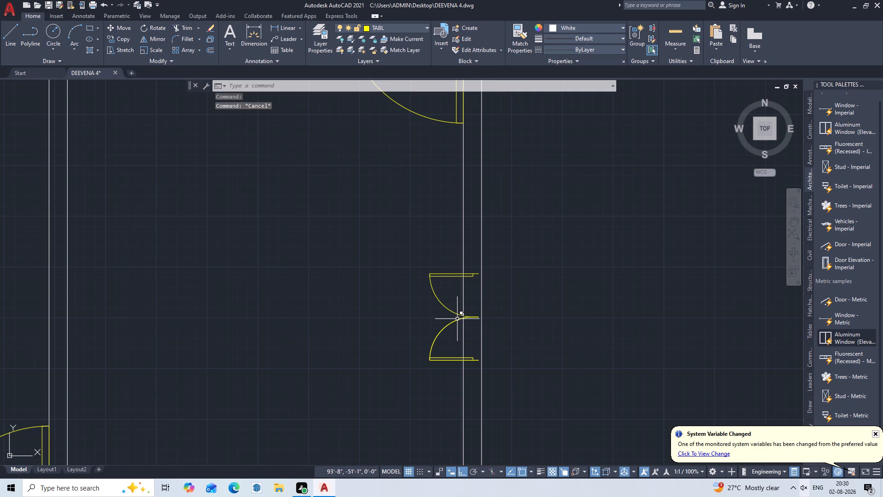
Move the scaled double door about 2'-7" south along the partition, setting its meeting point on the partition's east line.
key(m)
key(Return)
click(449, 268)
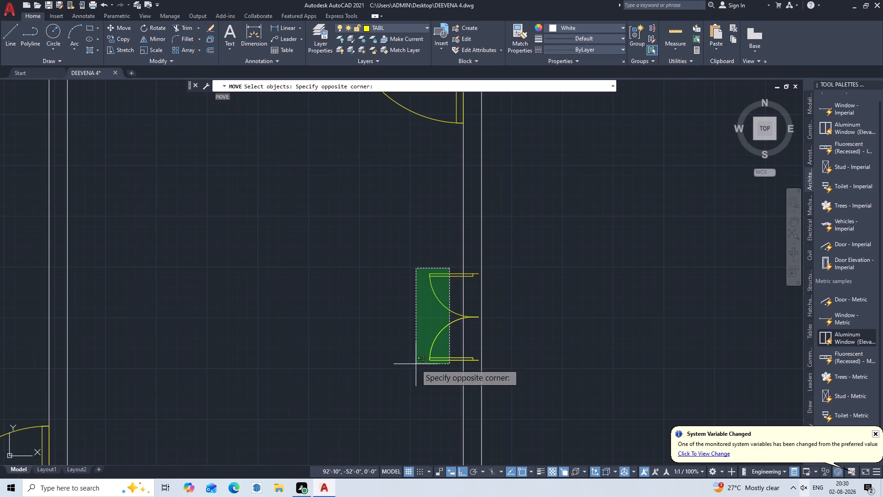
double_click(412, 372)
key(Return)
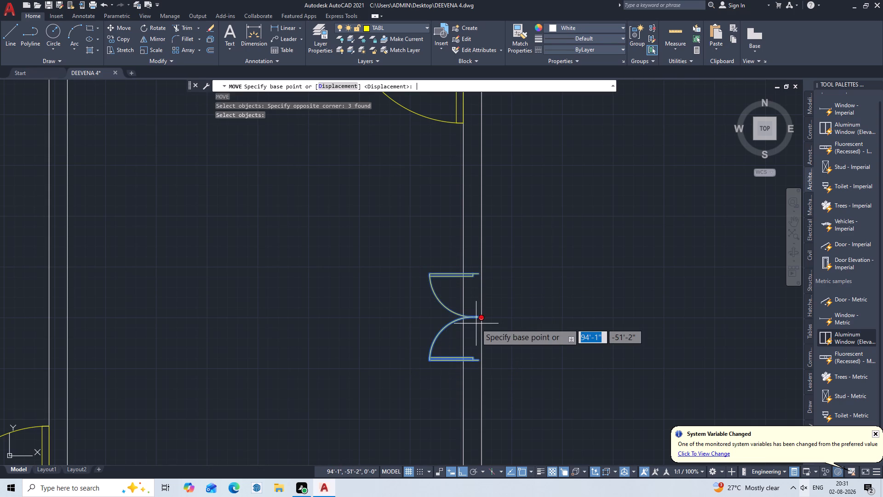
click(481, 318)
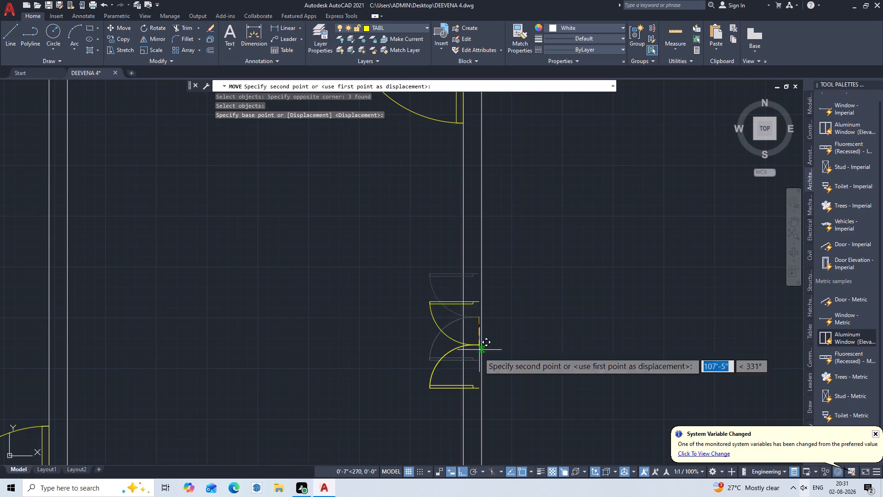
middle_drag(477, 392, 531, 188)
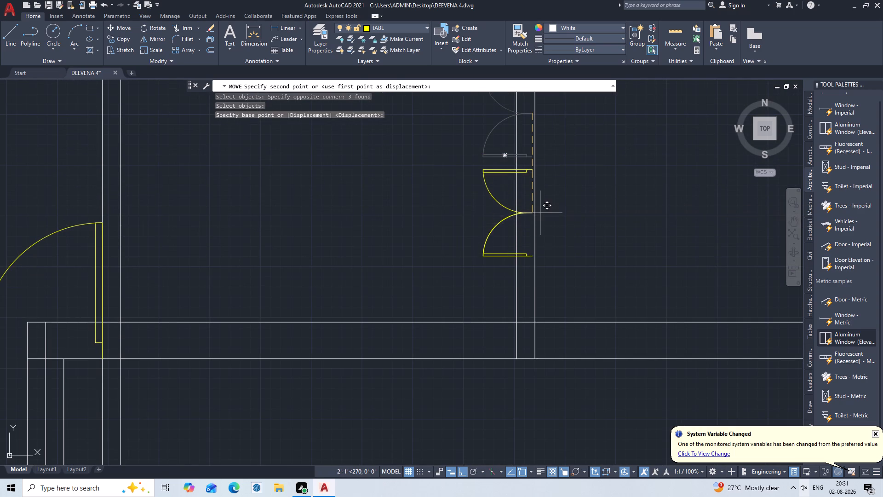
key(F8)
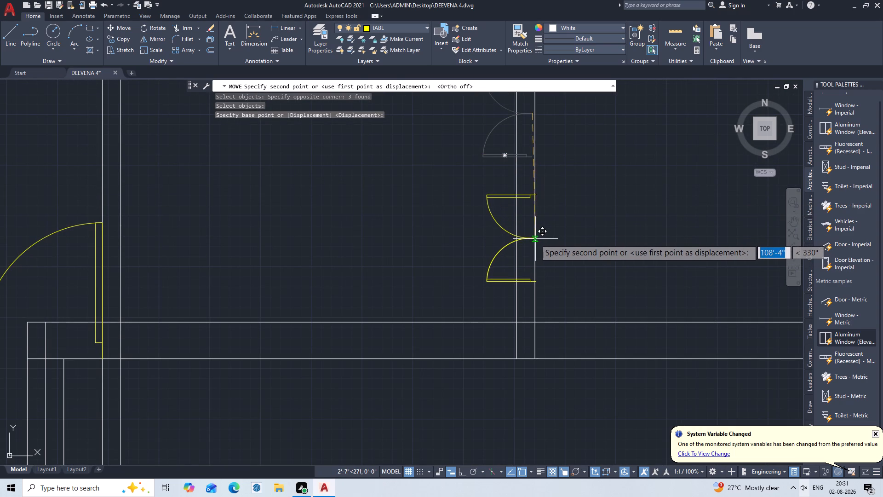
double_click(535, 239)
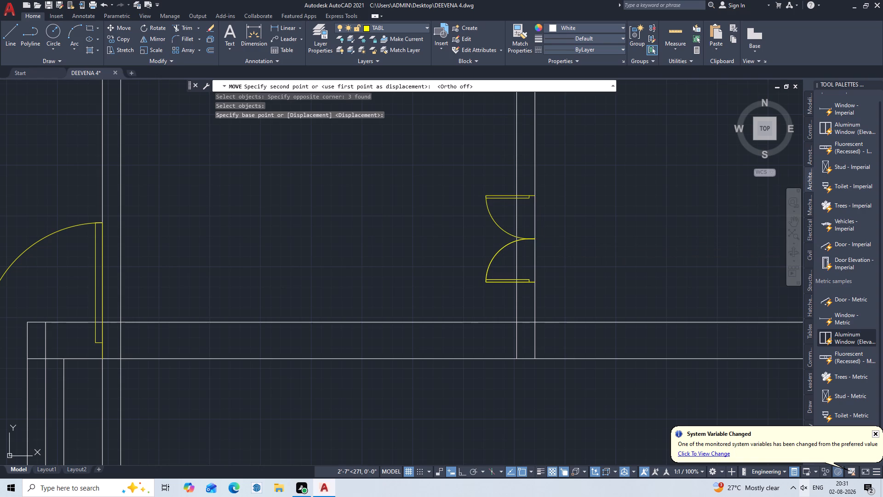
key(Escape)
Trim the bit of the partition's west line inside the moved double door's north leaf.
key(t)
key(r)
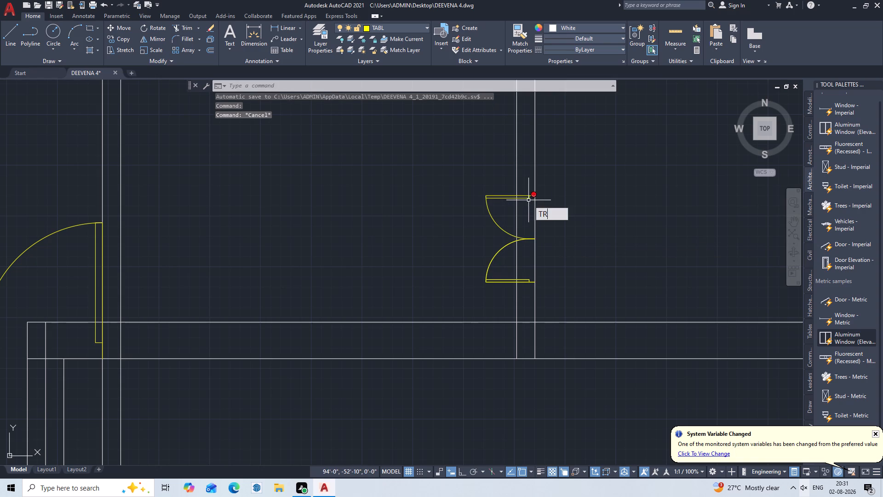
key(Return)
scroll(525, 194, up, 3)
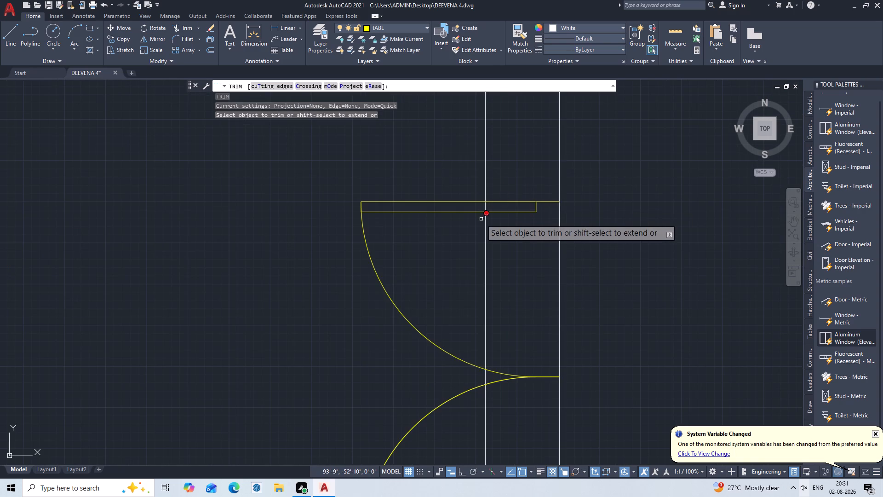
scroll(488, 212, up, 4)
click(432, 175)
click(495, 173)
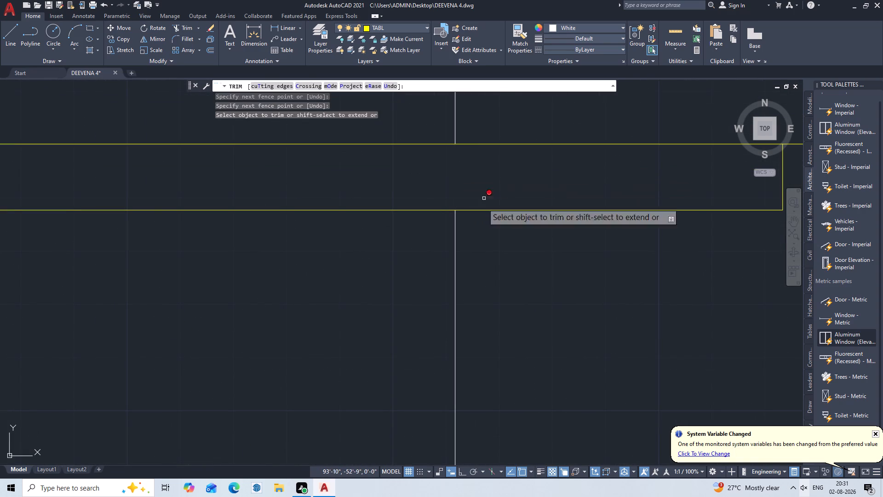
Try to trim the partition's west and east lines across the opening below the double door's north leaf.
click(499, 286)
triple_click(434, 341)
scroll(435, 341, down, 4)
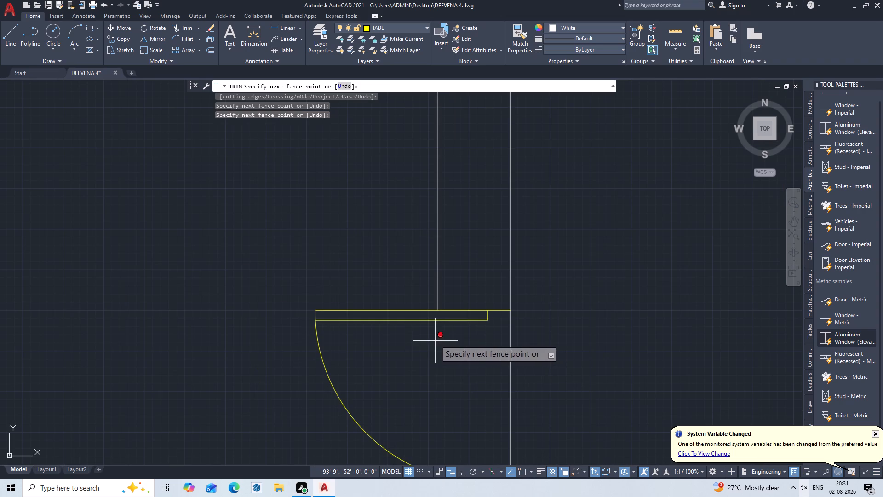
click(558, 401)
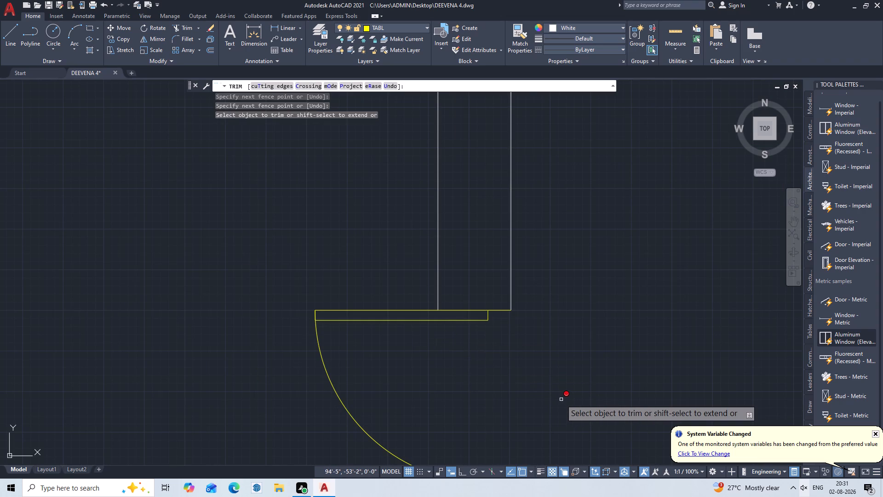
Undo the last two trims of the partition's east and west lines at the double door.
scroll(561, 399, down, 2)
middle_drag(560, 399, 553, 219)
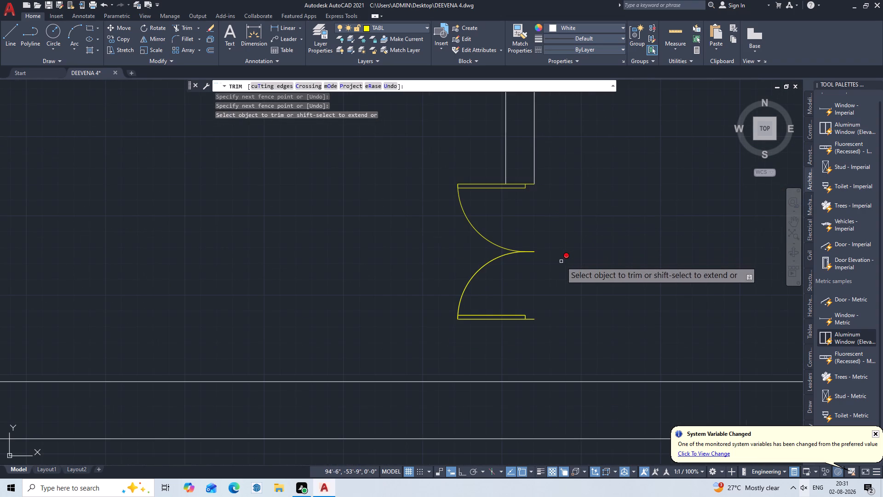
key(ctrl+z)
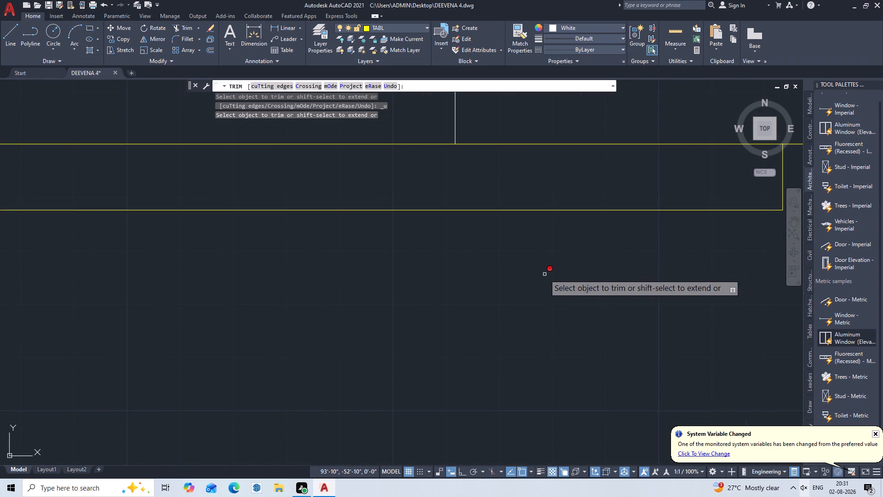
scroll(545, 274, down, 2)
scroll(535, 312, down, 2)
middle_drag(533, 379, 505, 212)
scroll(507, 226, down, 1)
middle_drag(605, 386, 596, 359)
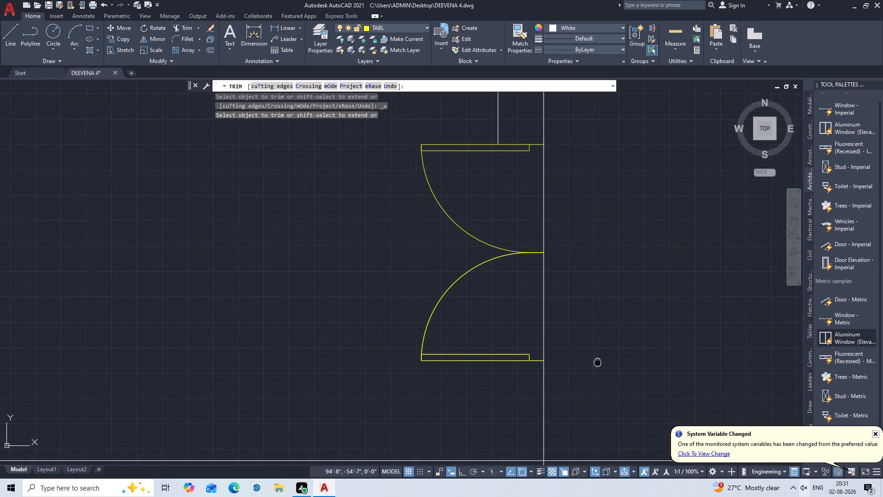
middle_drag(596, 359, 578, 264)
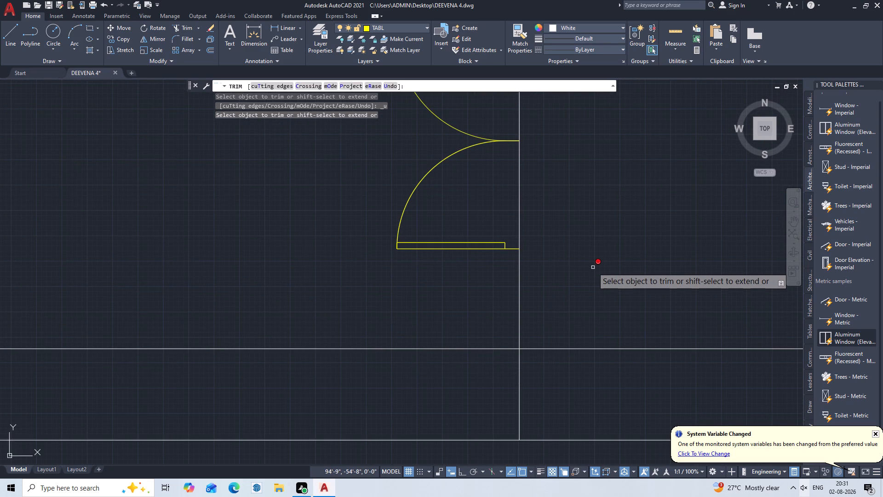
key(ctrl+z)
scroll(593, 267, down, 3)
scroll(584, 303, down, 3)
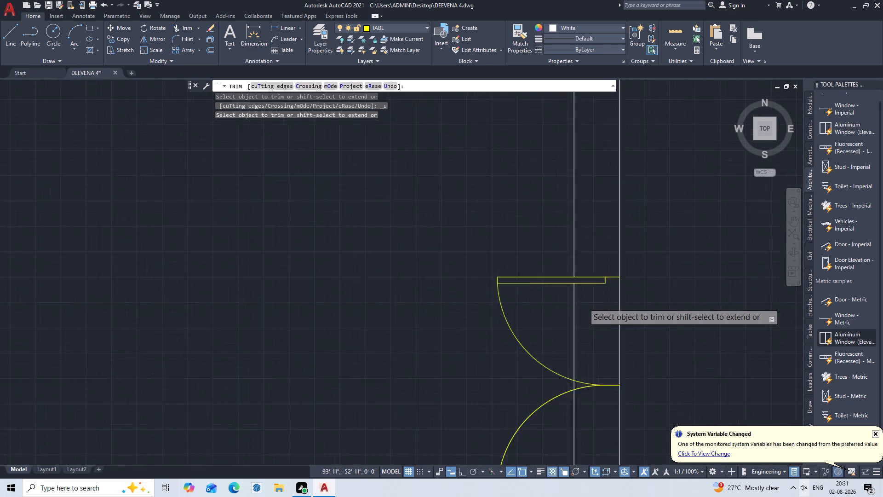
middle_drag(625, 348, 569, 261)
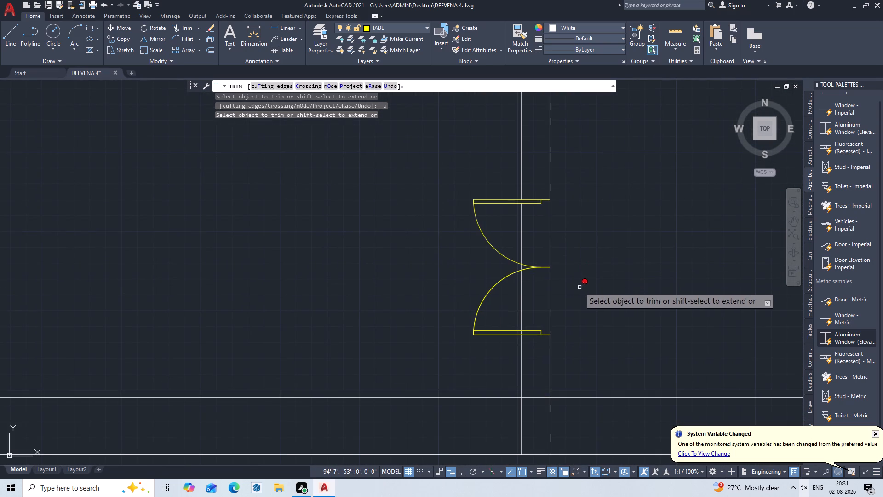
Trim the partition's west line inside the double door's south leaf and both partition lines across that leaf's swing.
scroll(506, 313, up, 3)
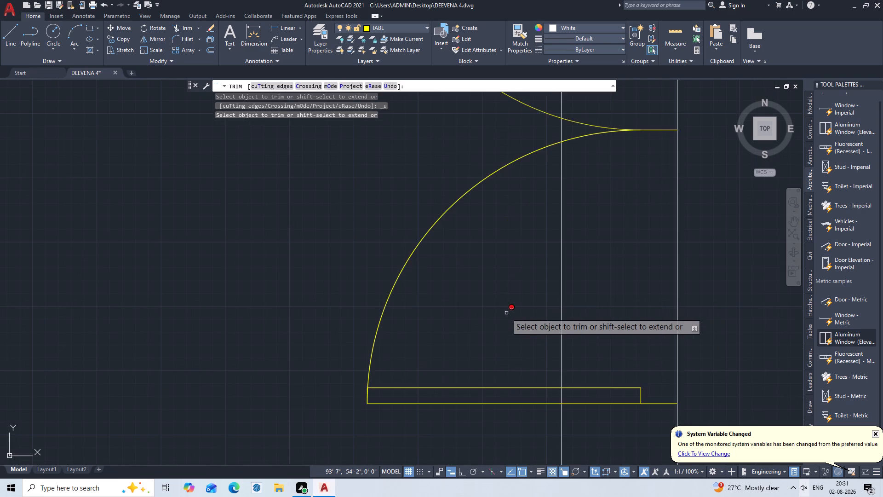
scroll(506, 313, up, 2)
scroll(529, 315, down, 2)
middle_drag(529, 317, 523, 313)
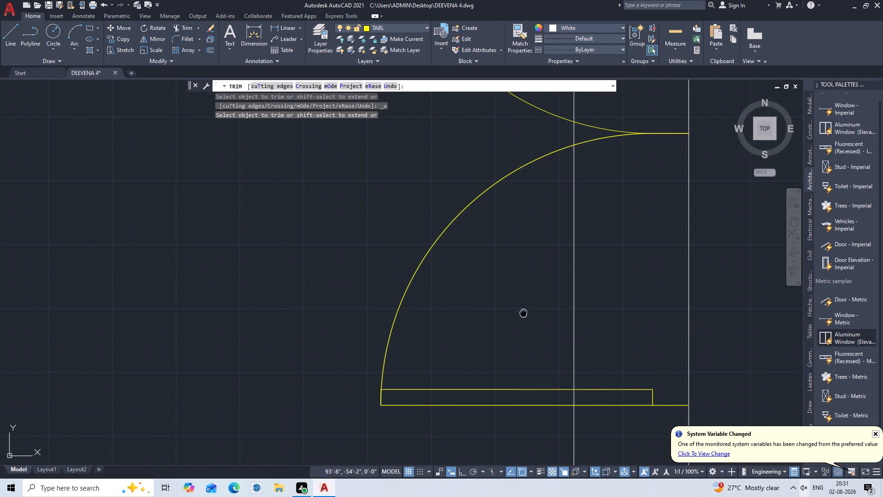
middle_drag(523, 313, 413, 274)
middle_click(413, 274)
double_click(451, 360)
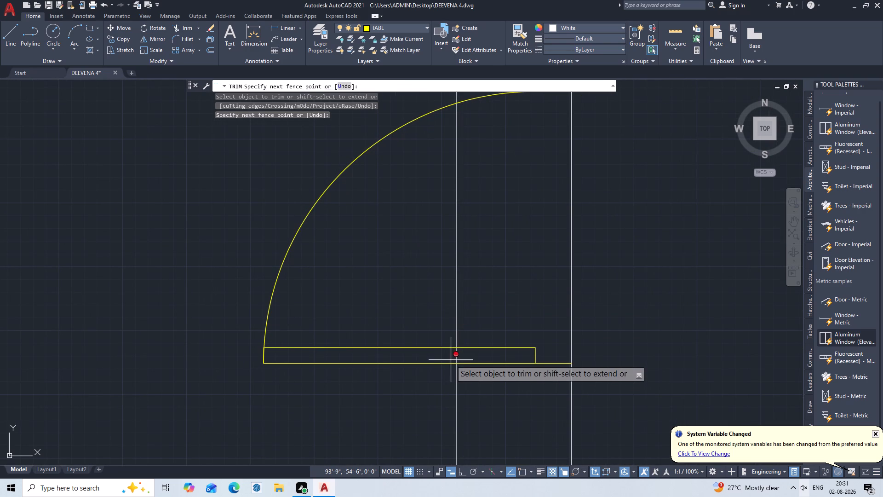
triple_click(471, 354)
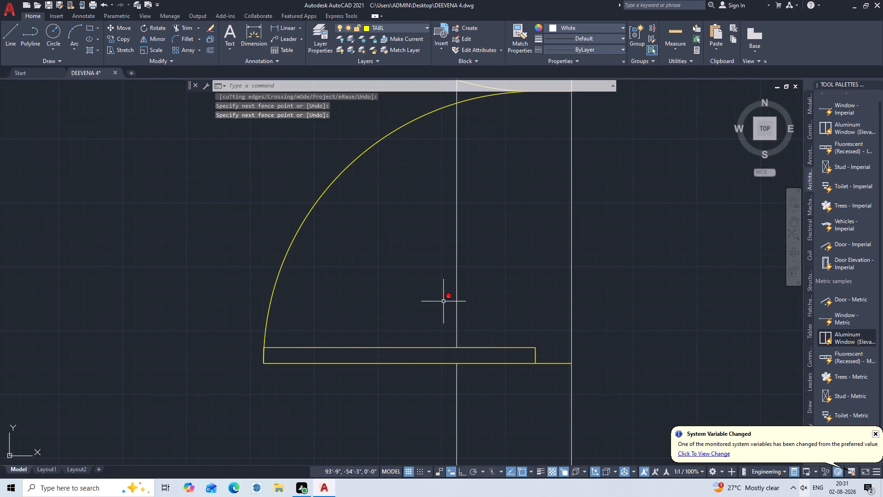
key(Return)
double_click(450, 295)
click(608, 278)
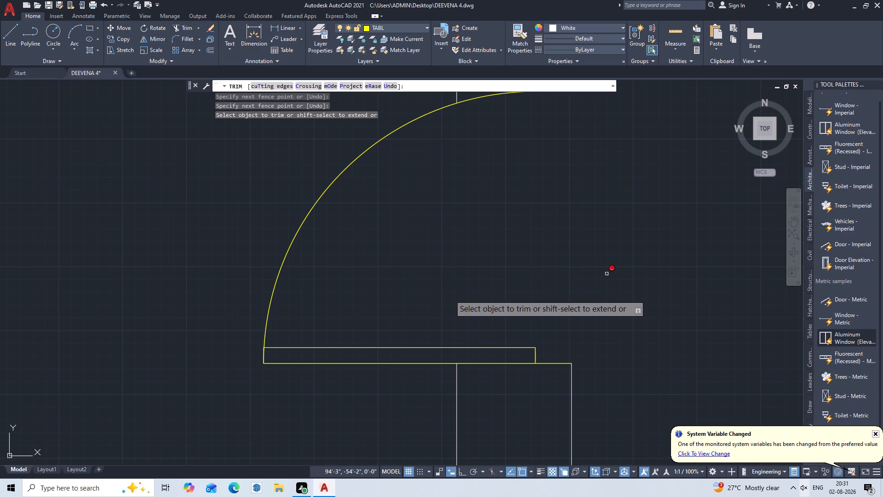
Trim both partition lines across the north leaf's swing, along with the leftover bit between the two swing arcs.
scroll(603, 260, down, 2)
middle_drag(602, 196, 571, 353)
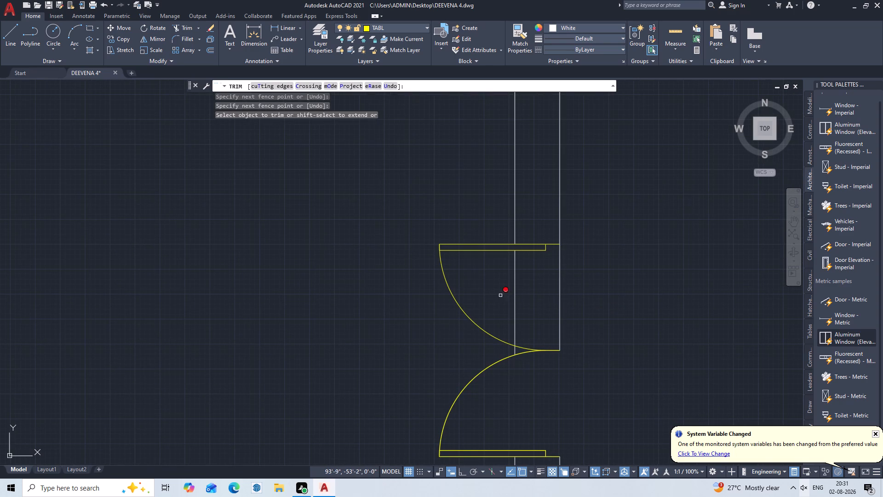
double_click(497, 295)
click(580, 285)
click(493, 305)
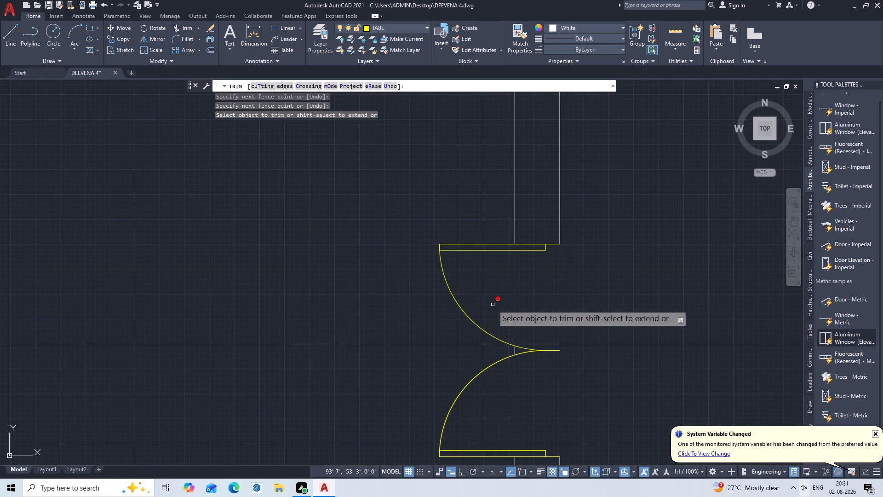
scroll(505, 350, up, 3)
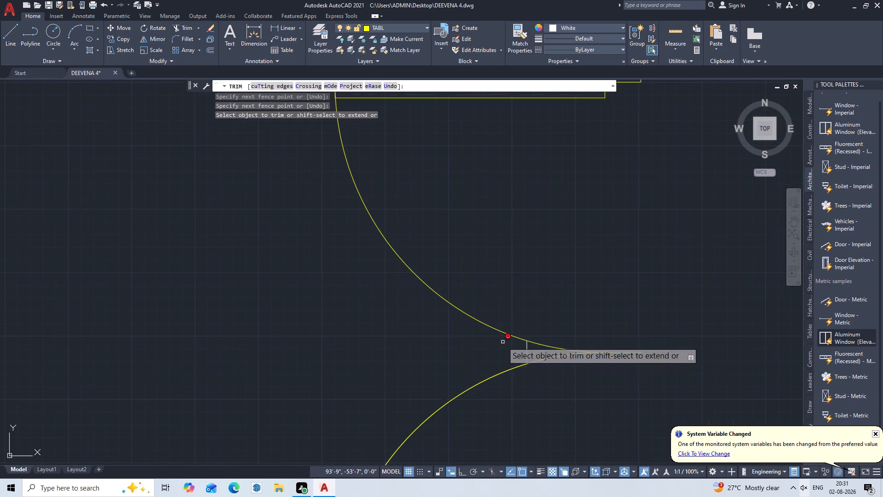
scroll(503, 342, up, 3)
double_click(602, 383)
click(589, 385)
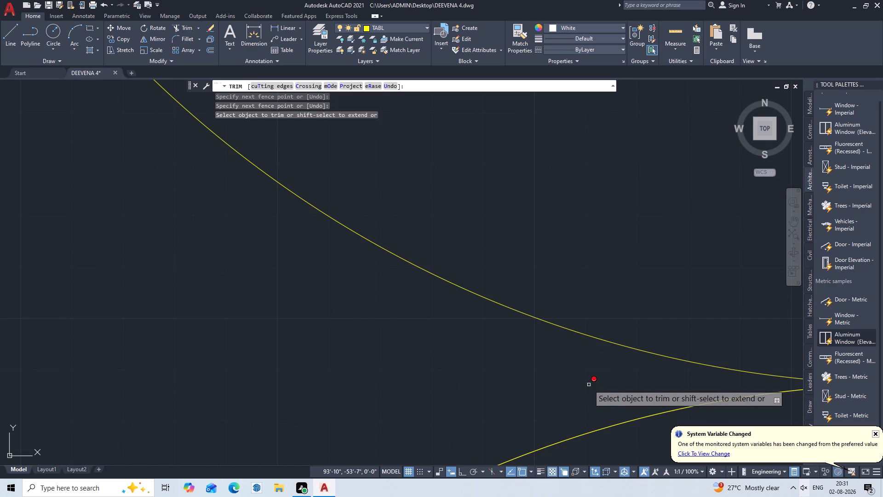
key(Escape)
scroll(587, 387, down, 6)
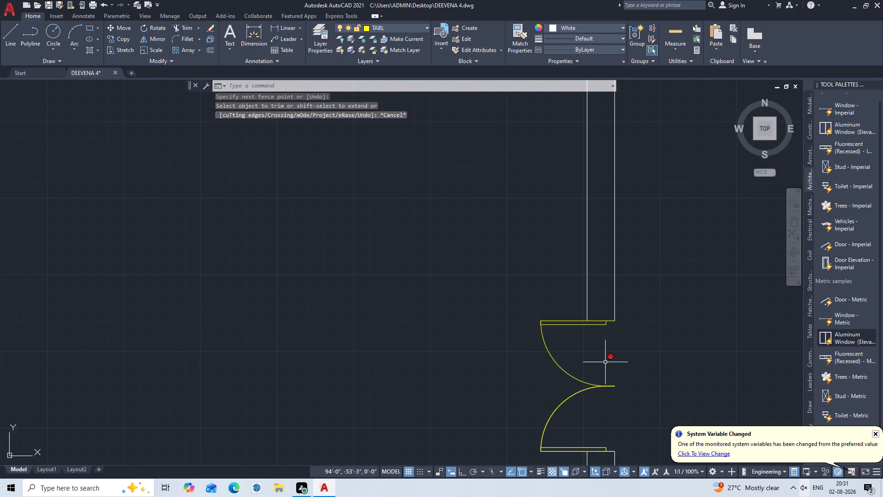
scroll(605, 362, down, 2)
middle_drag(610, 353, 577, 185)
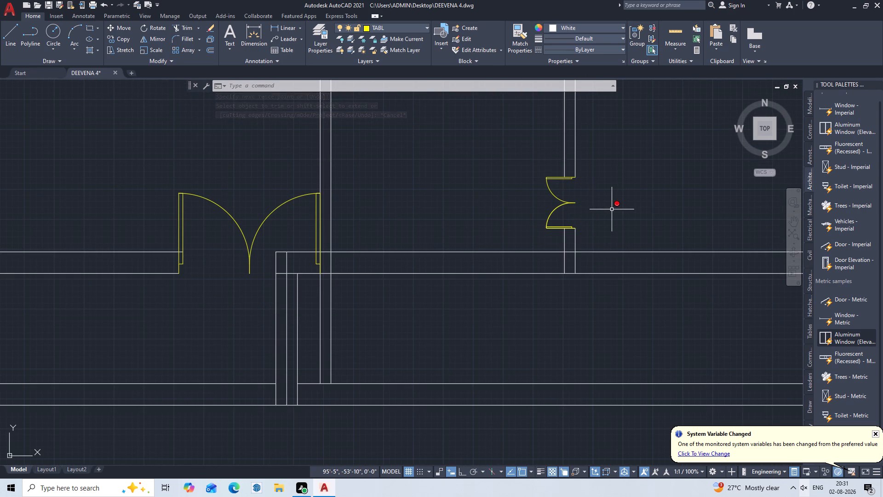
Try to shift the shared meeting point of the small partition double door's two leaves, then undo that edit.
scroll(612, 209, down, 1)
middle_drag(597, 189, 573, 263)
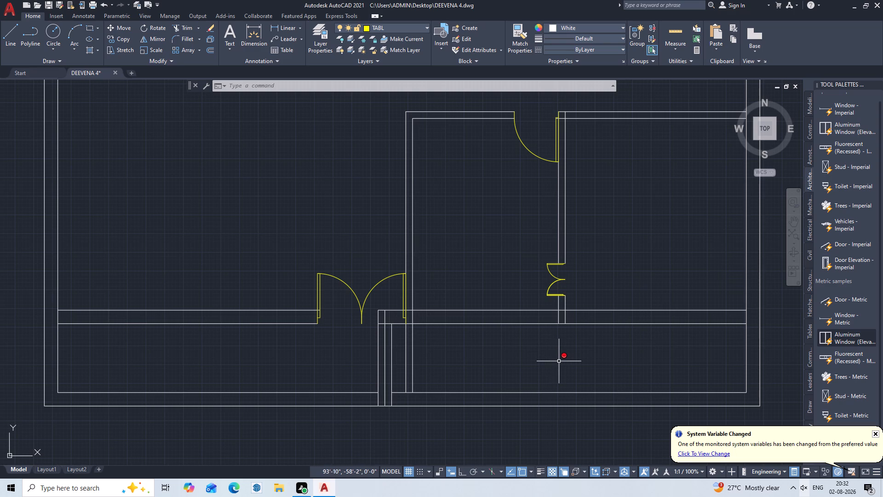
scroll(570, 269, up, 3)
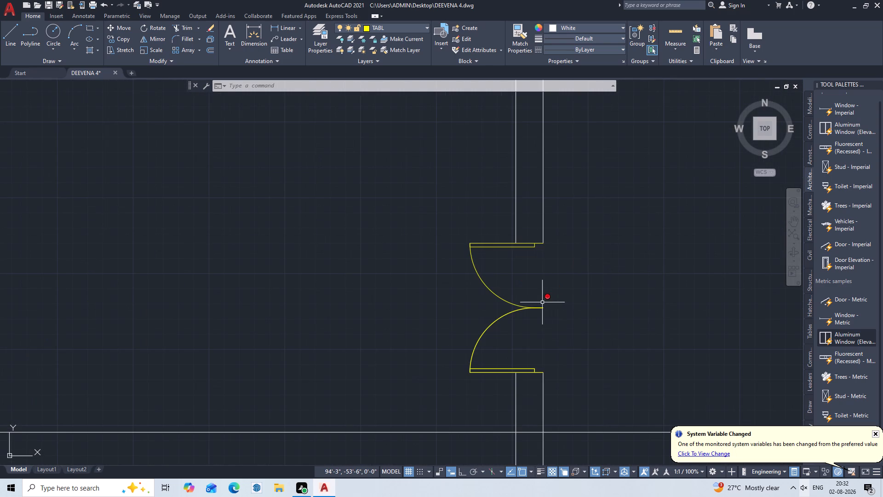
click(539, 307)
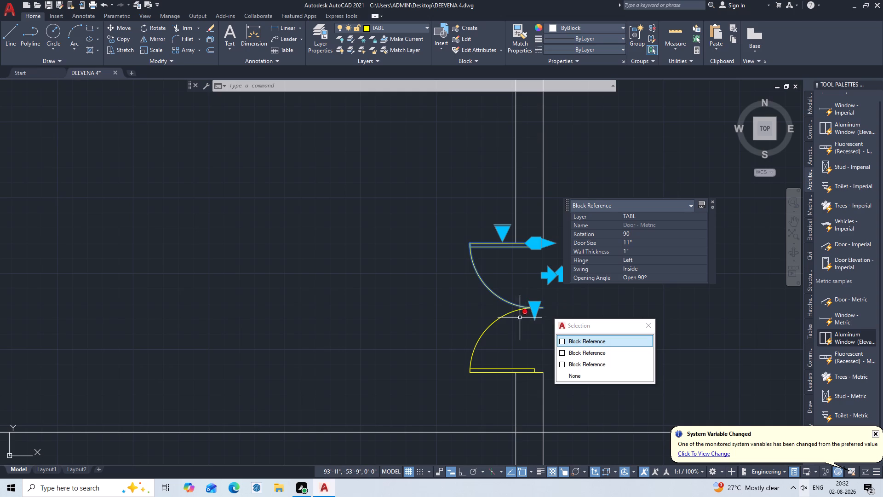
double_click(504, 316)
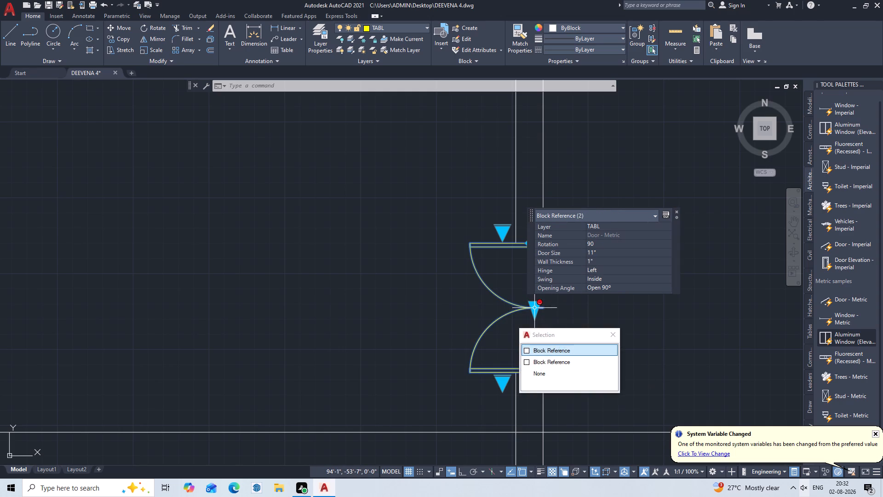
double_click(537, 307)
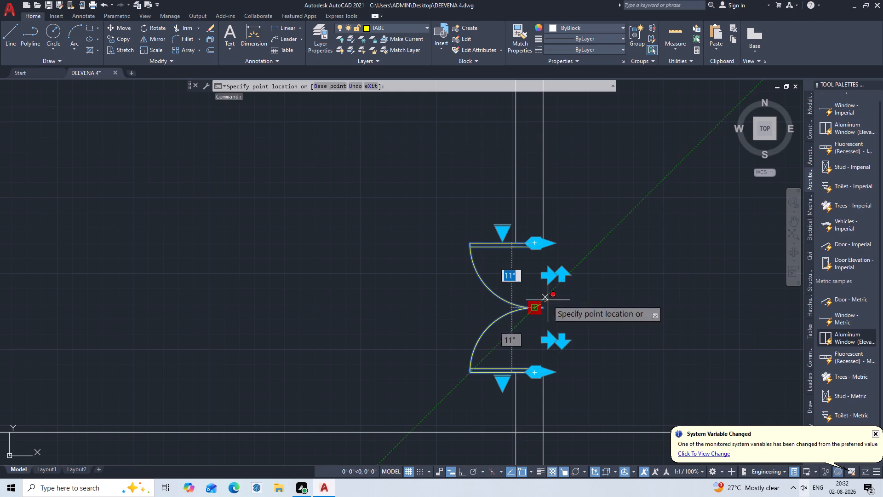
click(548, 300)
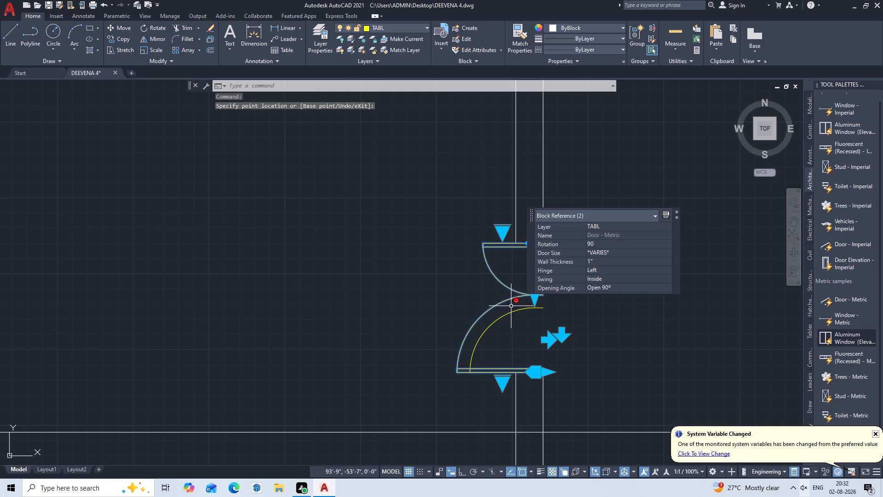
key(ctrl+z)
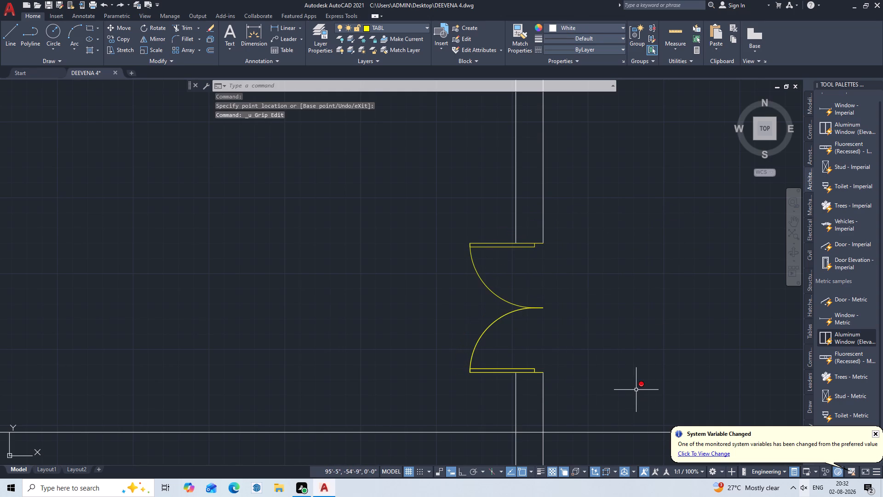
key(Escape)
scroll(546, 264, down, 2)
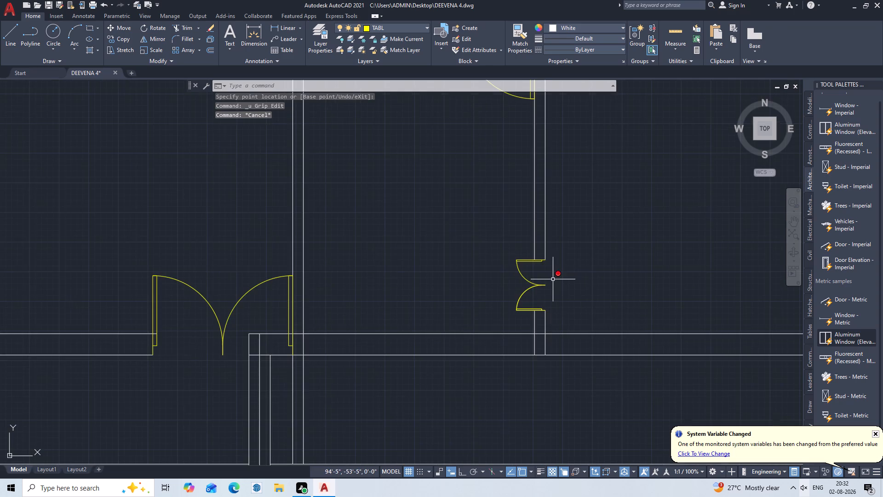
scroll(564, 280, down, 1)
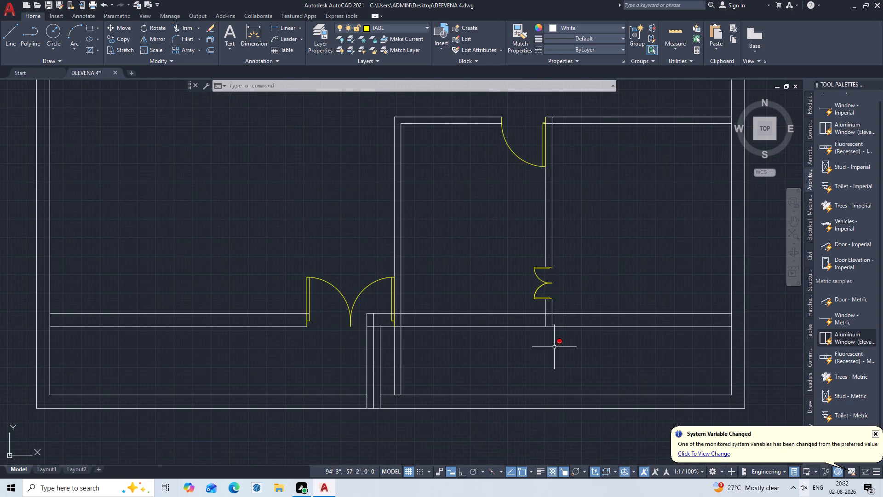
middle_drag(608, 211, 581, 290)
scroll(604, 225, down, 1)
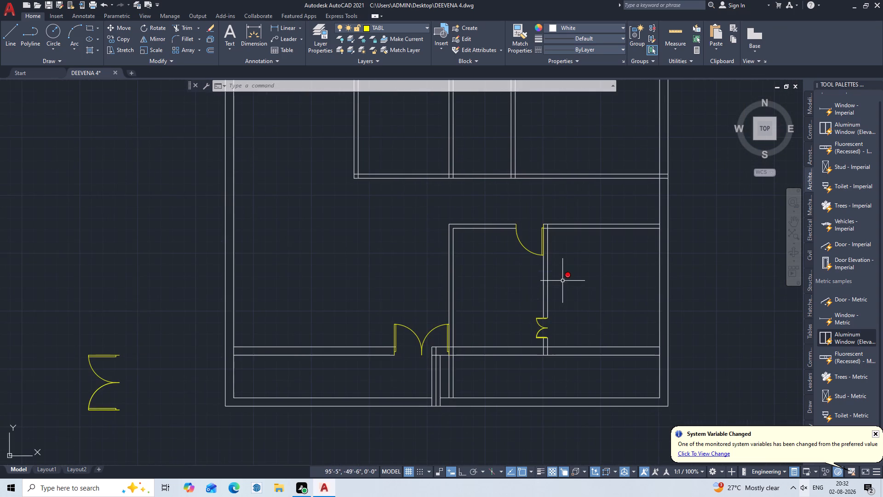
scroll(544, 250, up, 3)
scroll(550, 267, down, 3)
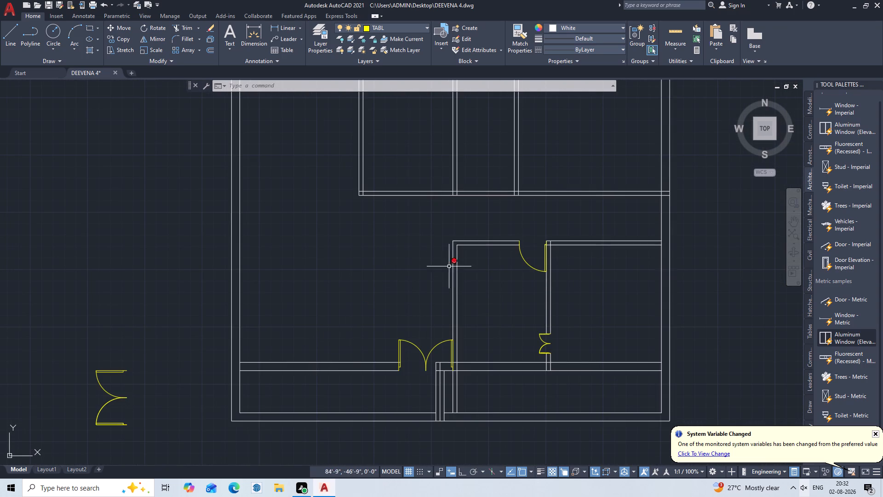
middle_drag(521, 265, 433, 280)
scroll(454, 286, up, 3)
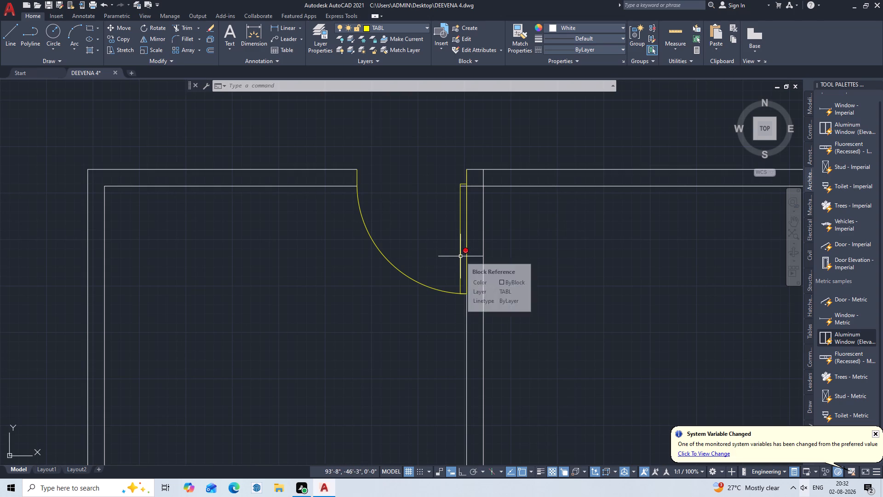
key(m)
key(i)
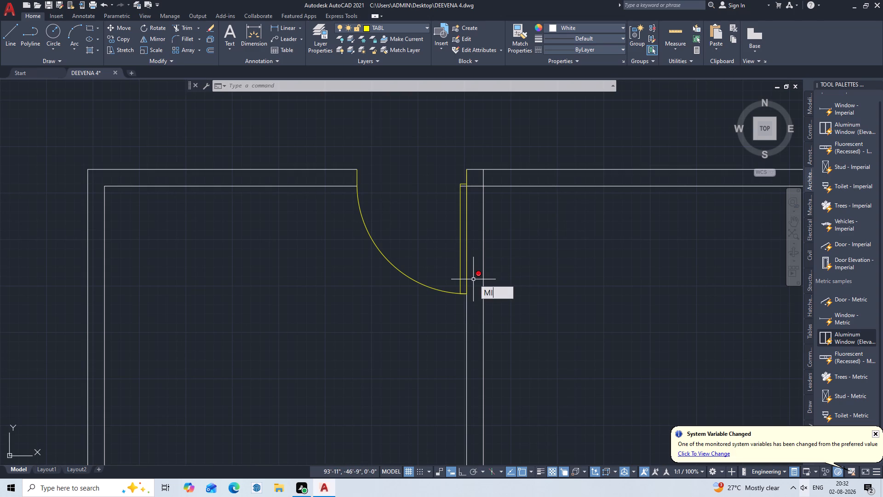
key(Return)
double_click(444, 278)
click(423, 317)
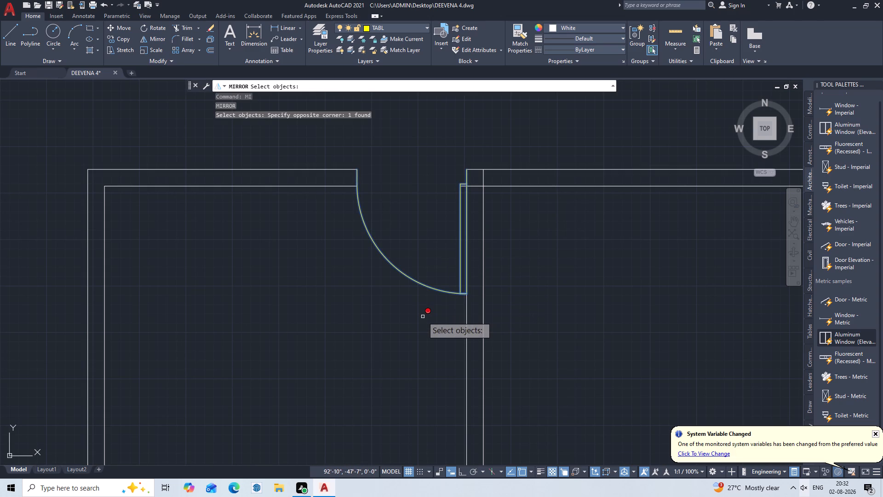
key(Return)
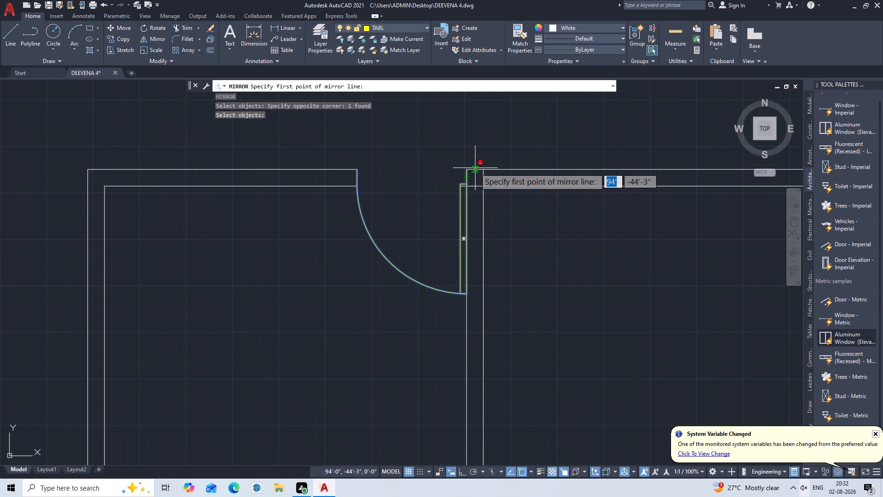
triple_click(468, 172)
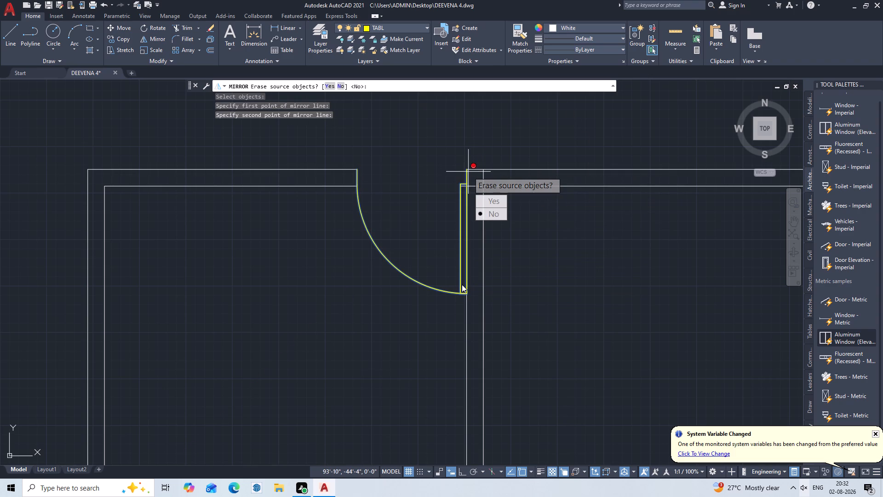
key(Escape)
Try to mirror the single door at the north wall about the partition's northwest corner, keeping the original.
key(m)
key(i)
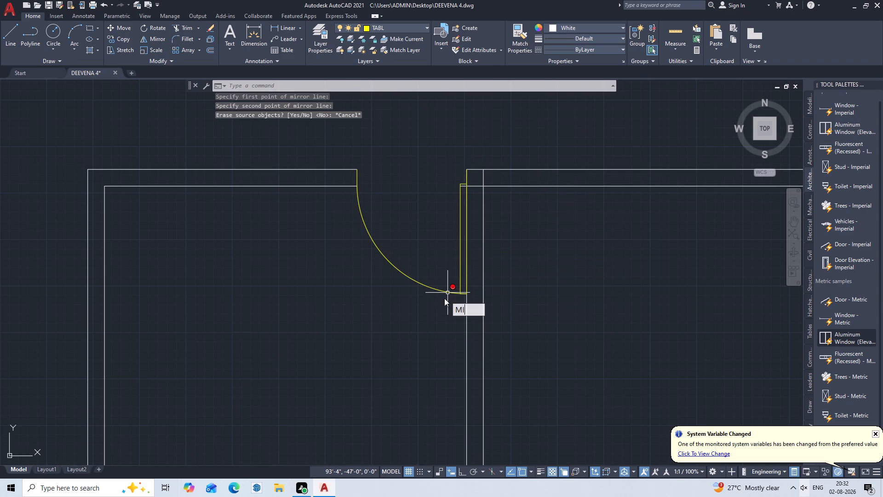
key(Return)
triple_click(444, 262)
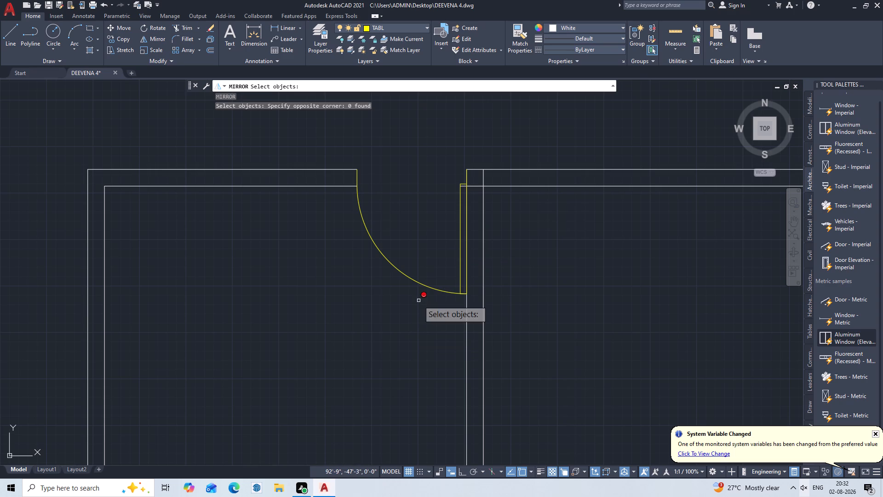
click(430, 272)
click(420, 293)
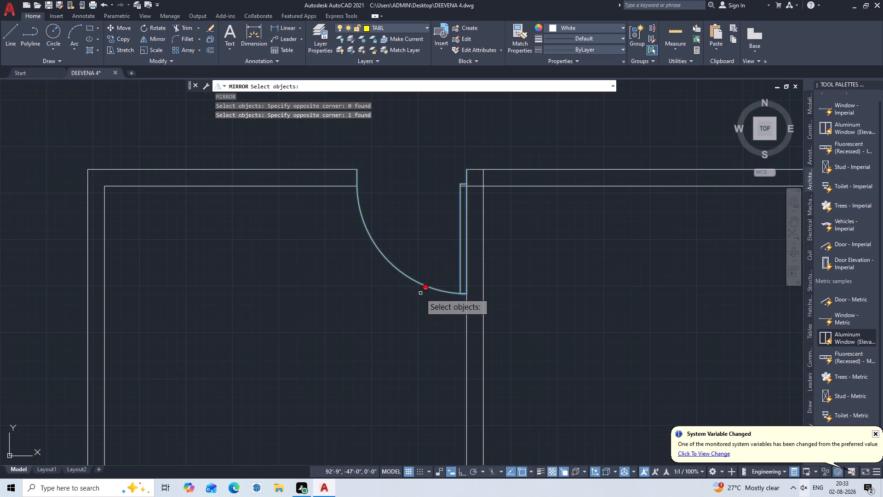
key(Return)
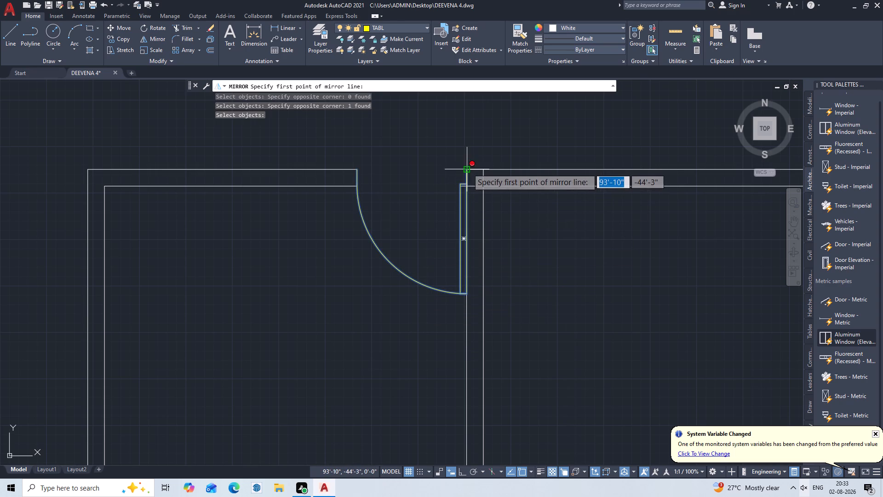
triple_click(470, 166)
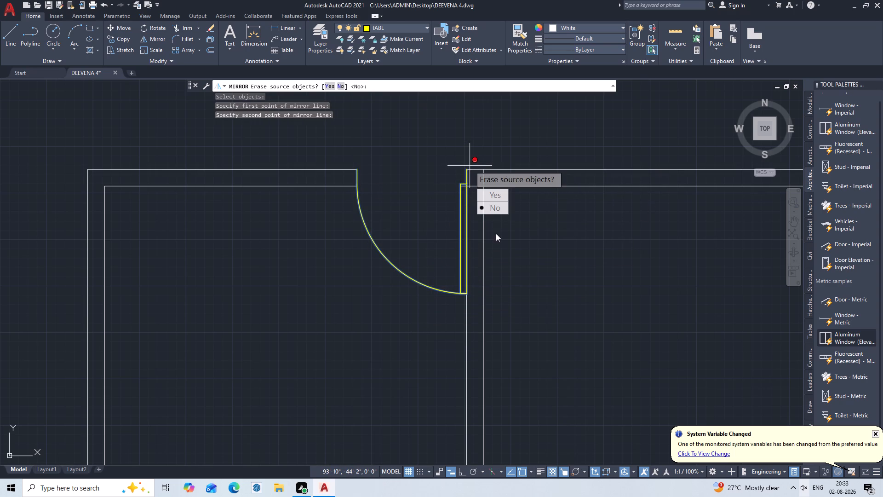
drag(500, 212, 470, 166)
drag(470, 166, 474, 162)
click(474, 162)
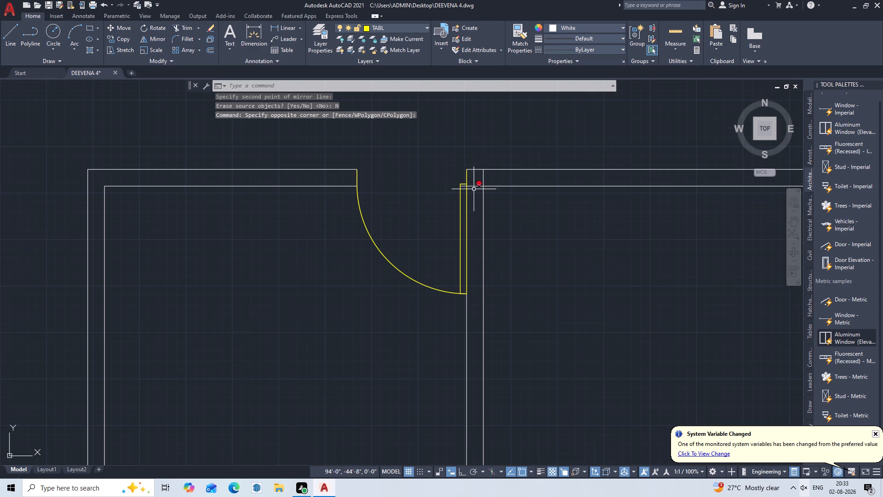
key(Escape)
Mirror the single door about the partition's west line, from the wall corner to the leaf's end, keeping the original.
text(MI)
key(Return)
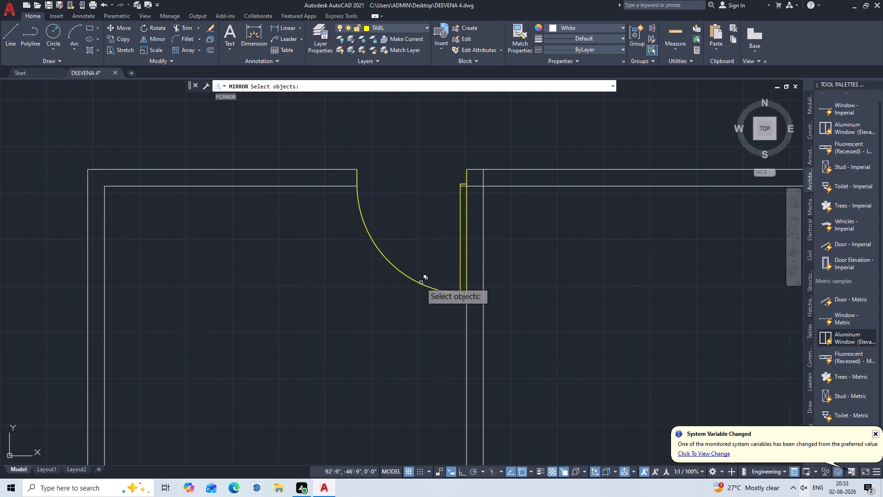
click(421, 284)
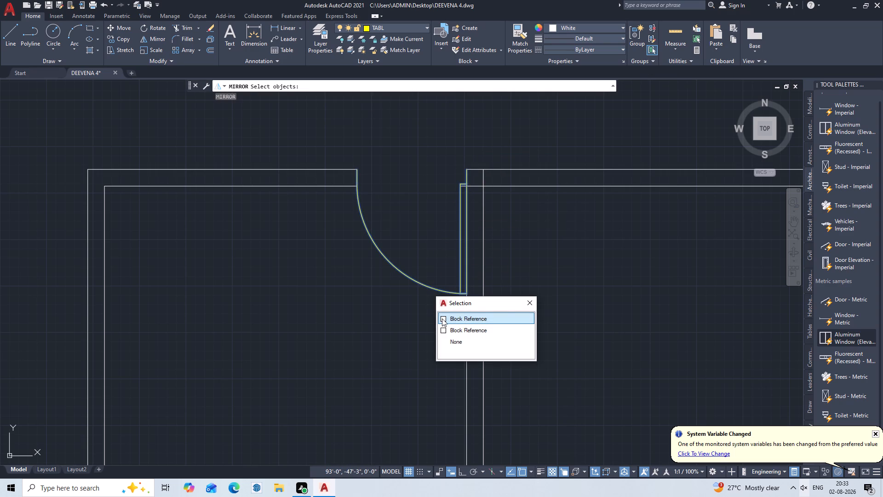
click(442, 318)
key(Return)
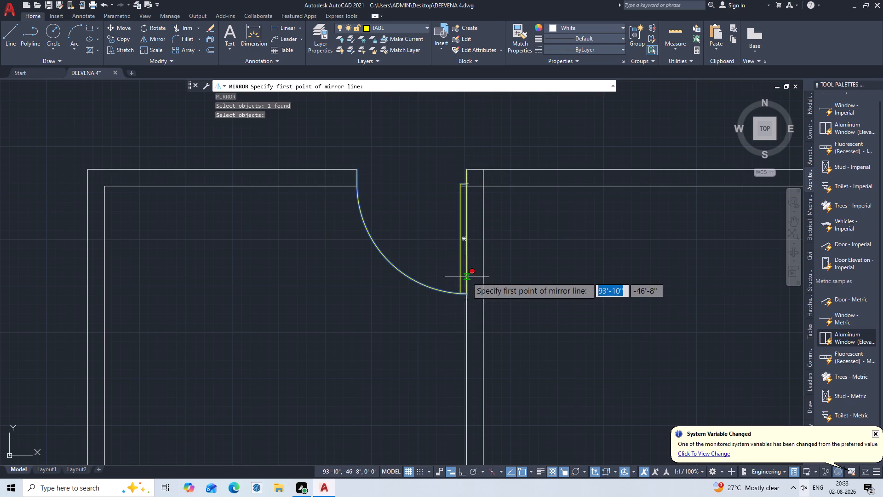
click(470, 171)
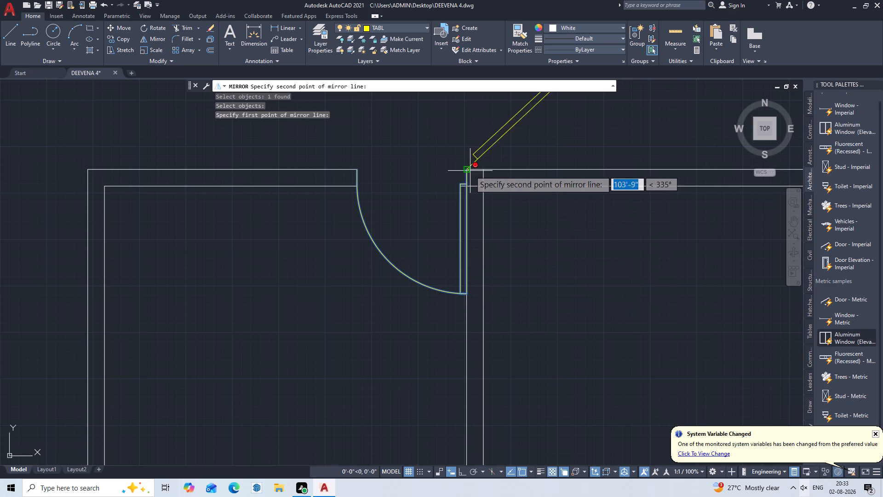
click(466, 293)
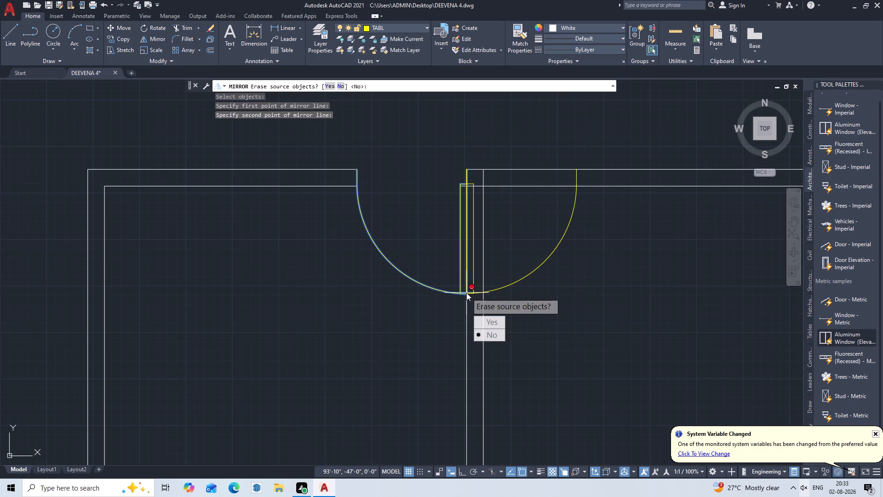
drag(495, 334, 466, 293)
Move the mirrored door about 5" east along the north wall, past the partition's east line.
scroll(487, 226, up, 2)
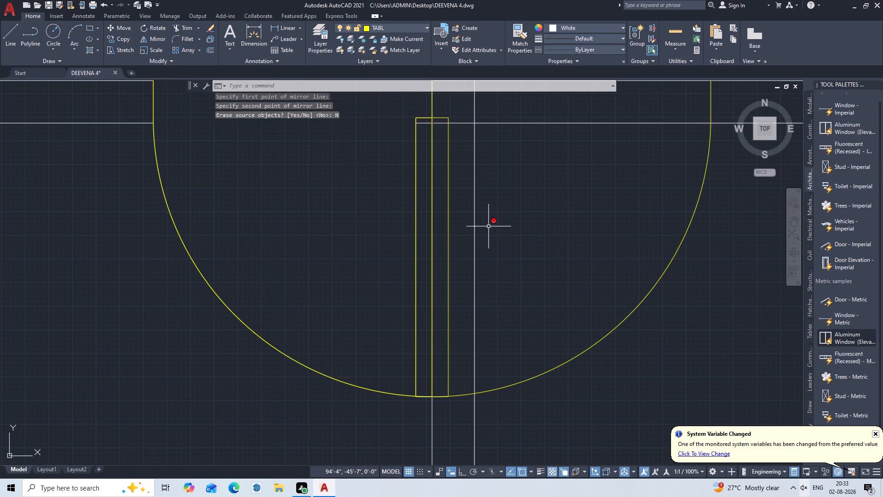
middle_drag(600, 288, 386, 369)
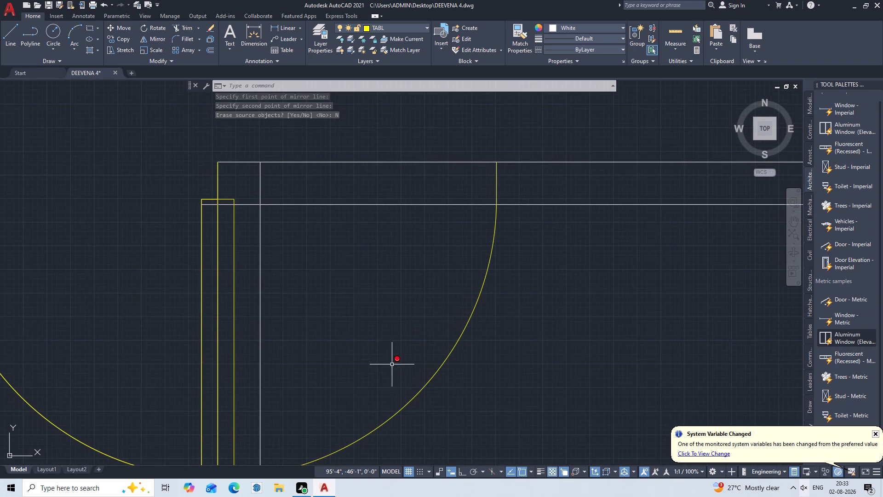
key(m)
key(Return)
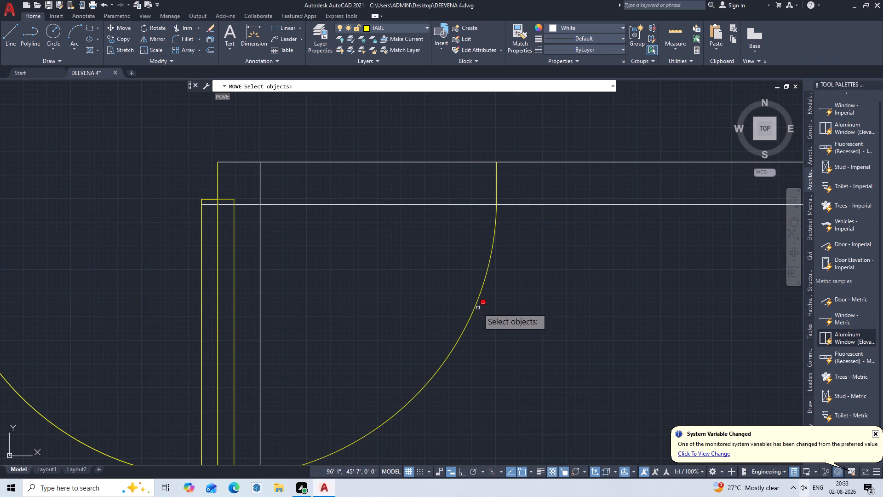
click(477, 308)
click(460, 306)
key(Return)
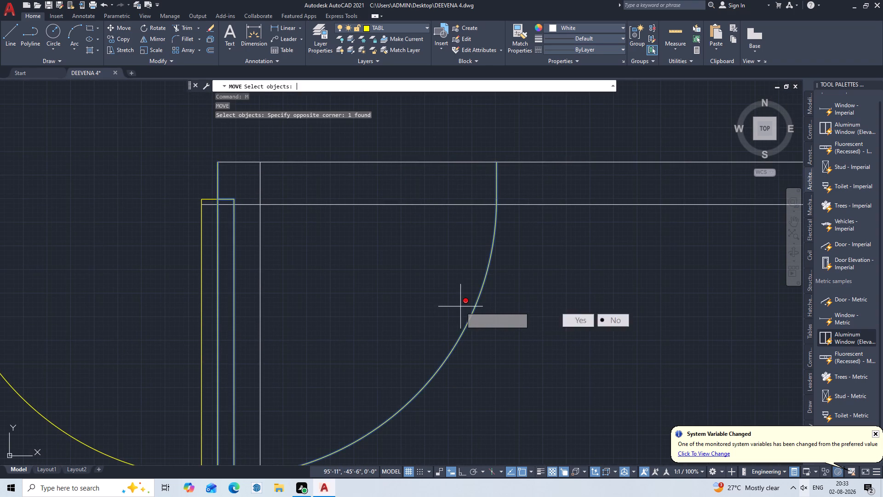
click(494, 162)
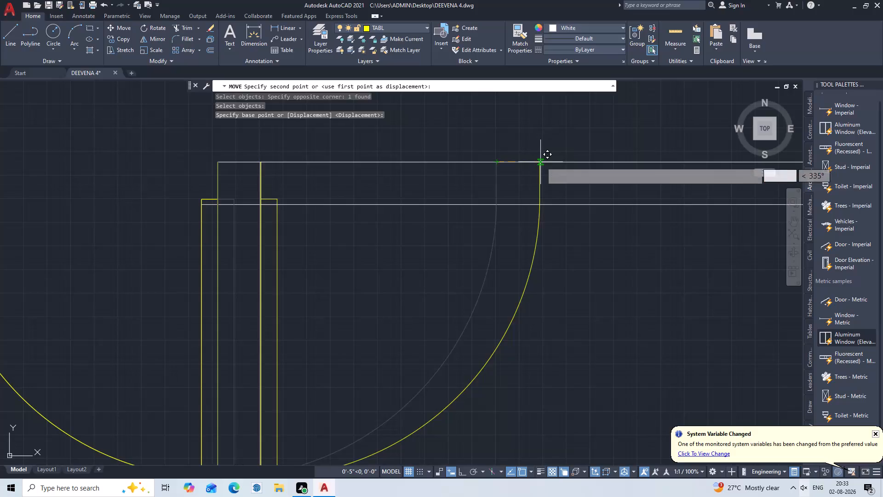
double_click(546, 162)
key(Escape)
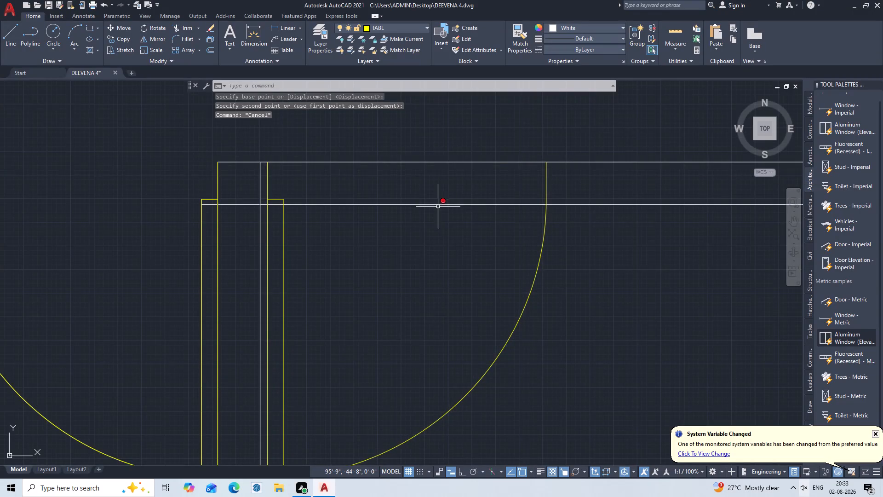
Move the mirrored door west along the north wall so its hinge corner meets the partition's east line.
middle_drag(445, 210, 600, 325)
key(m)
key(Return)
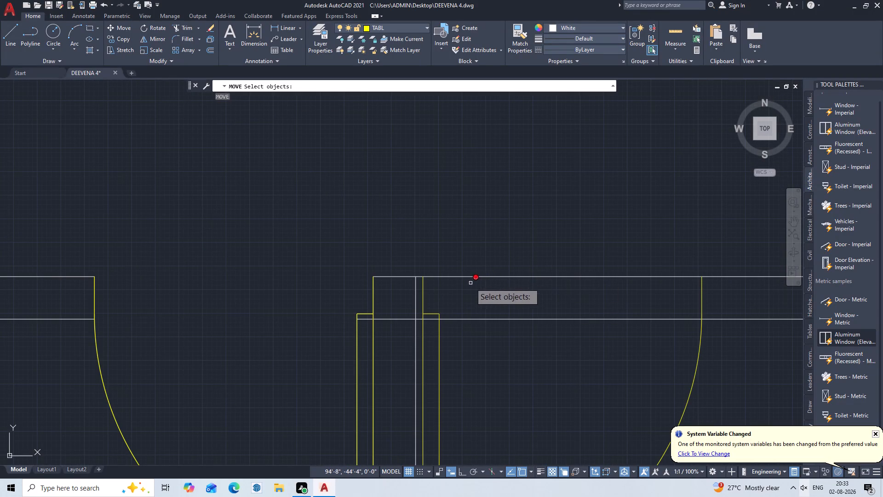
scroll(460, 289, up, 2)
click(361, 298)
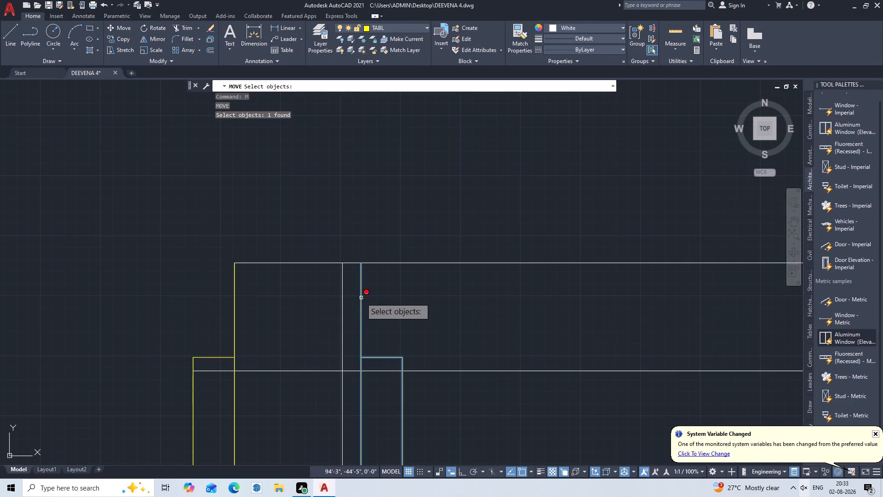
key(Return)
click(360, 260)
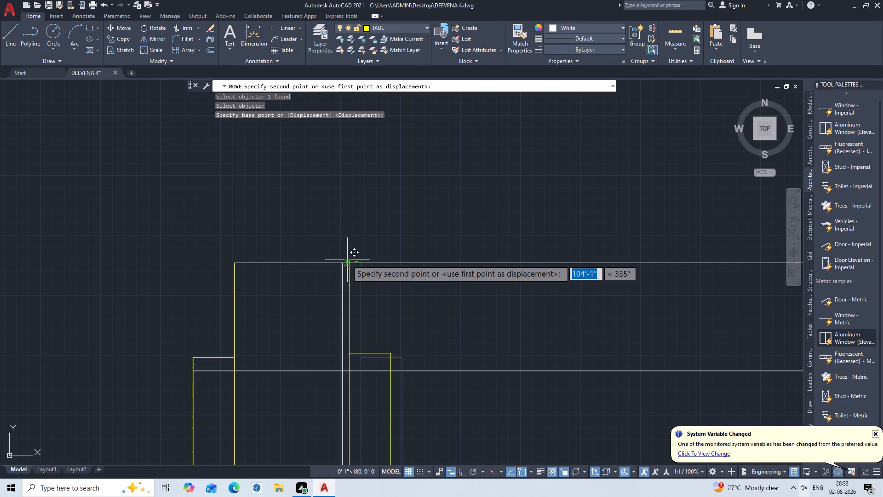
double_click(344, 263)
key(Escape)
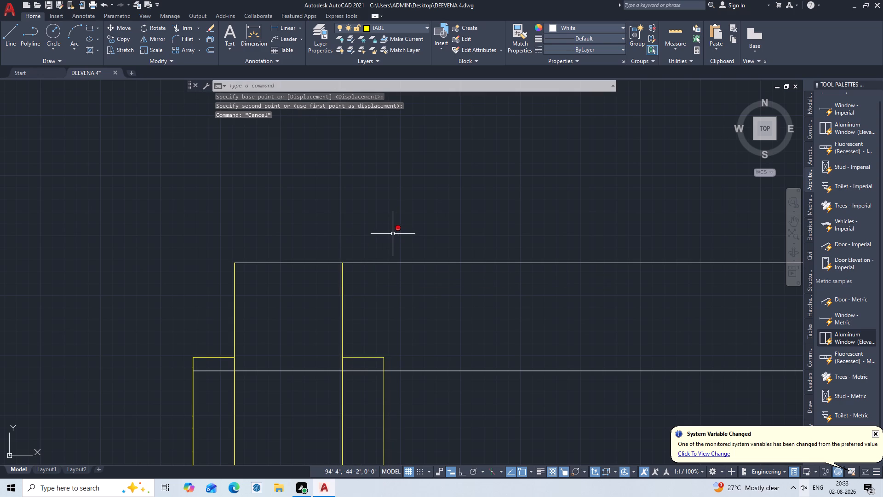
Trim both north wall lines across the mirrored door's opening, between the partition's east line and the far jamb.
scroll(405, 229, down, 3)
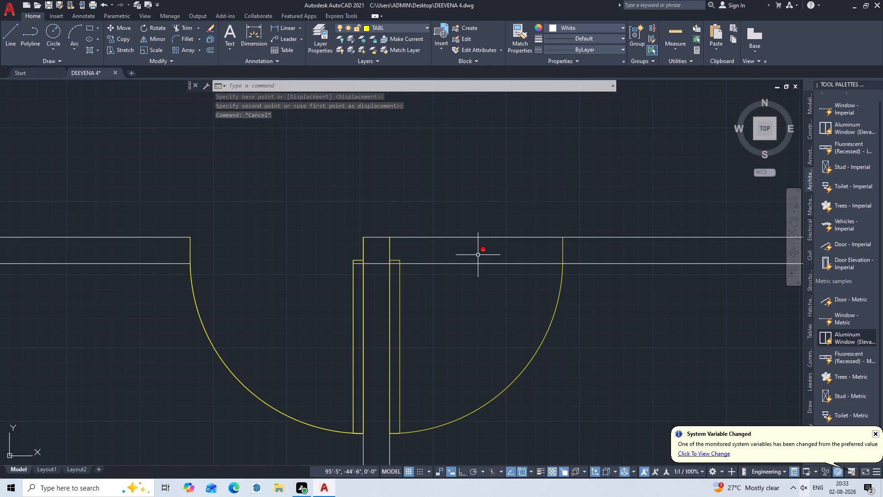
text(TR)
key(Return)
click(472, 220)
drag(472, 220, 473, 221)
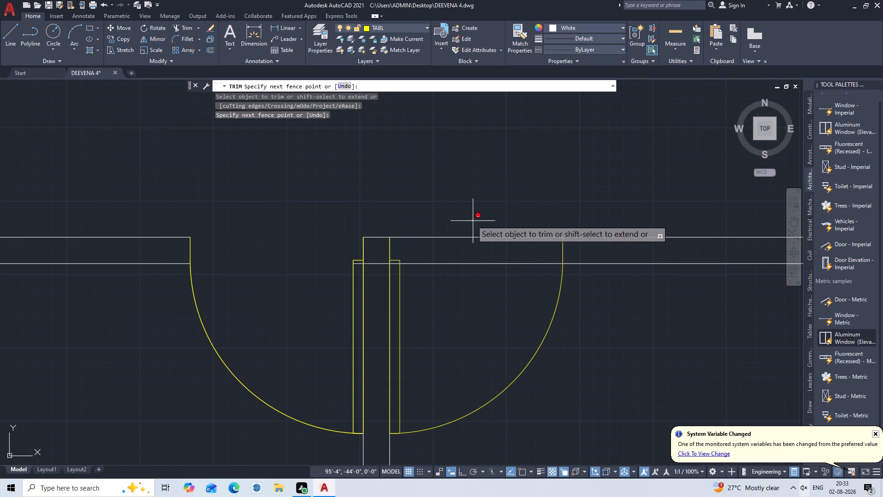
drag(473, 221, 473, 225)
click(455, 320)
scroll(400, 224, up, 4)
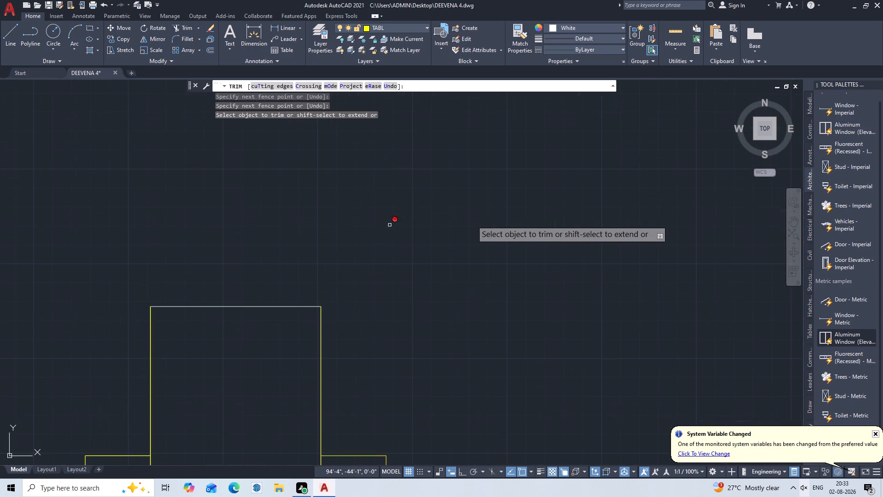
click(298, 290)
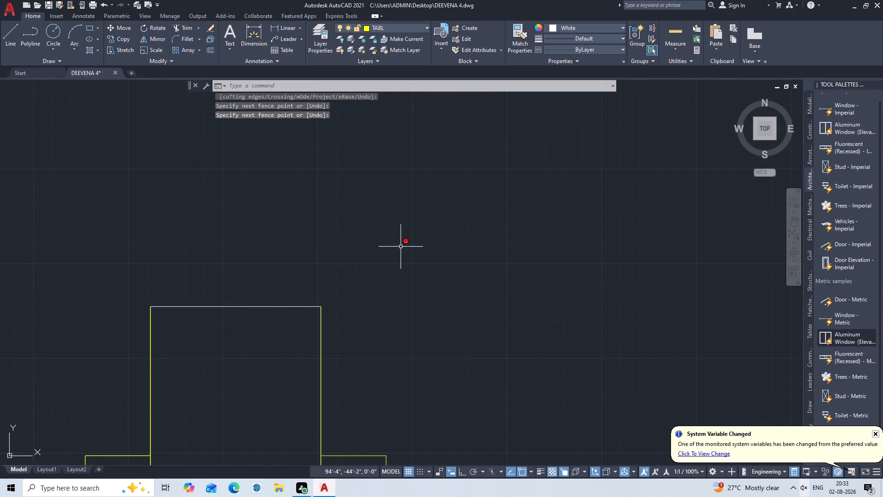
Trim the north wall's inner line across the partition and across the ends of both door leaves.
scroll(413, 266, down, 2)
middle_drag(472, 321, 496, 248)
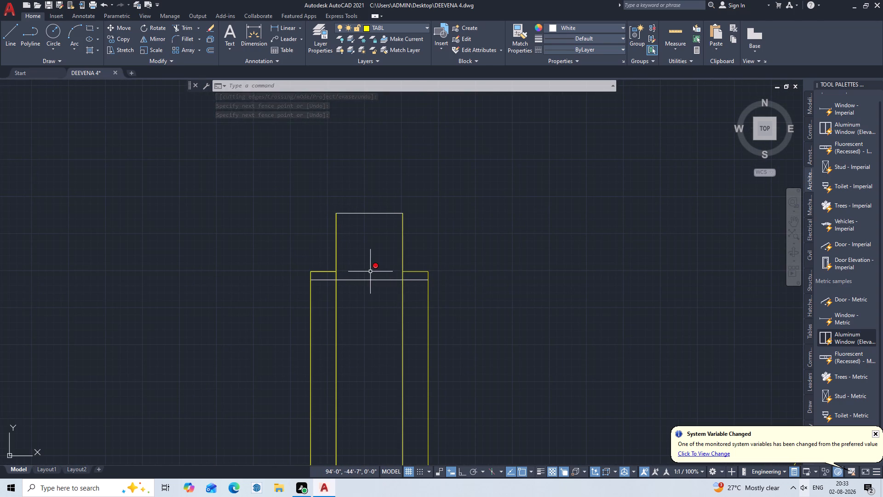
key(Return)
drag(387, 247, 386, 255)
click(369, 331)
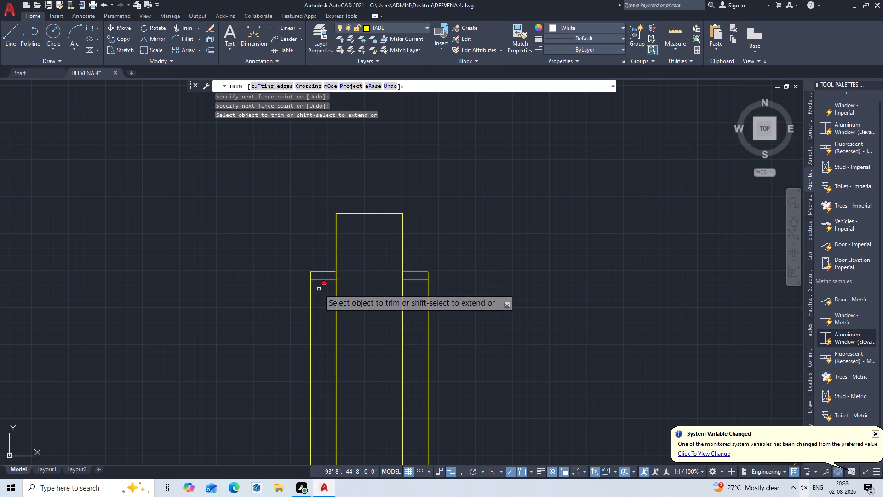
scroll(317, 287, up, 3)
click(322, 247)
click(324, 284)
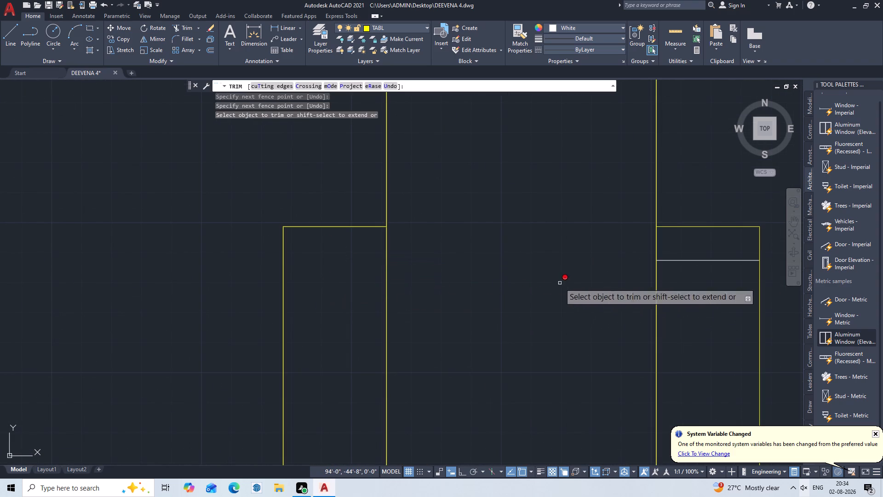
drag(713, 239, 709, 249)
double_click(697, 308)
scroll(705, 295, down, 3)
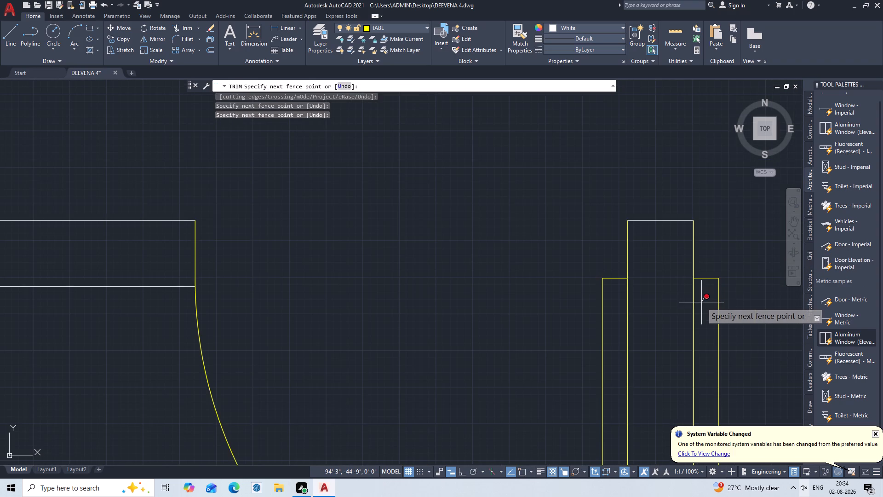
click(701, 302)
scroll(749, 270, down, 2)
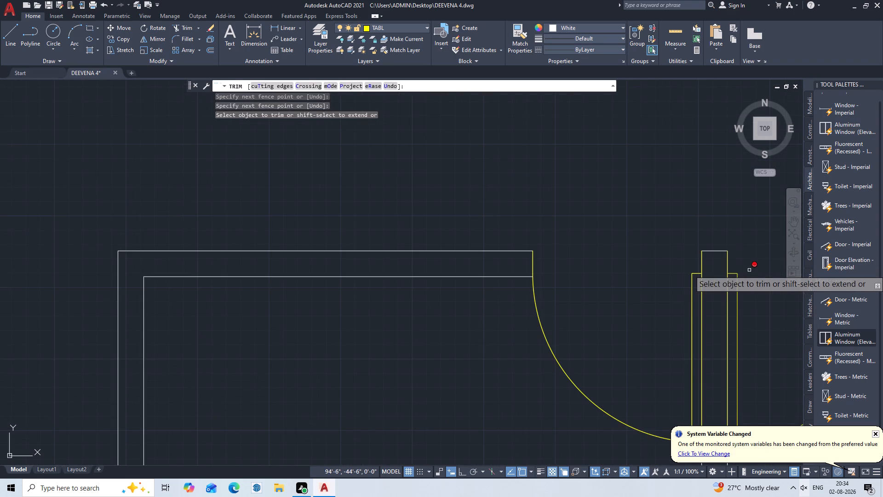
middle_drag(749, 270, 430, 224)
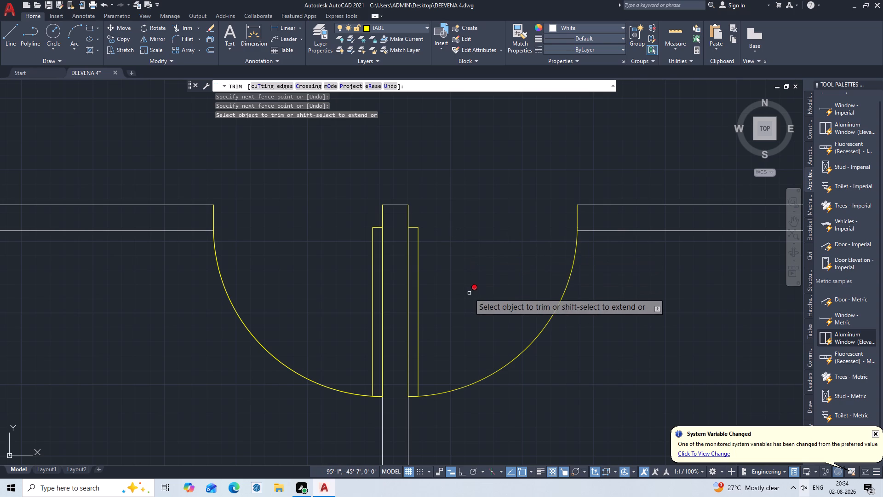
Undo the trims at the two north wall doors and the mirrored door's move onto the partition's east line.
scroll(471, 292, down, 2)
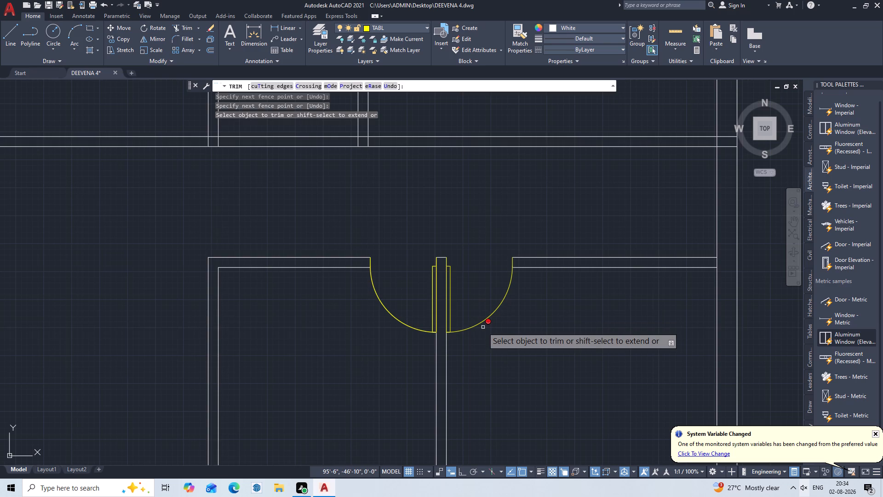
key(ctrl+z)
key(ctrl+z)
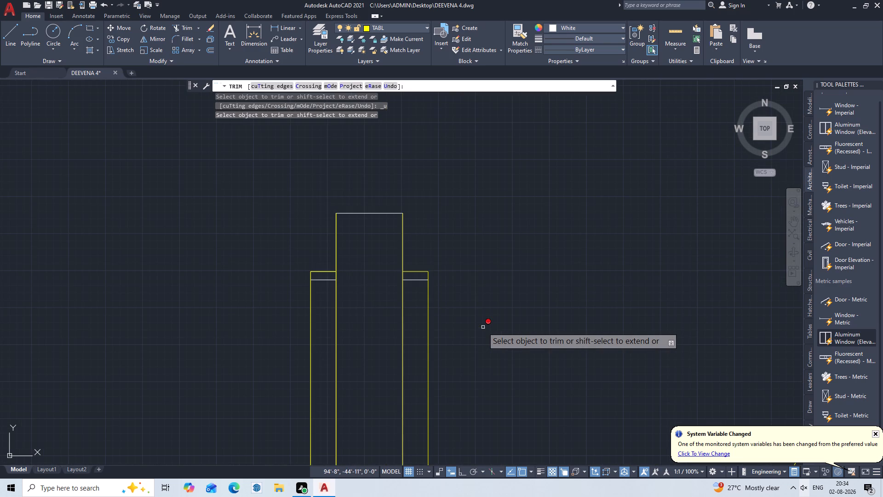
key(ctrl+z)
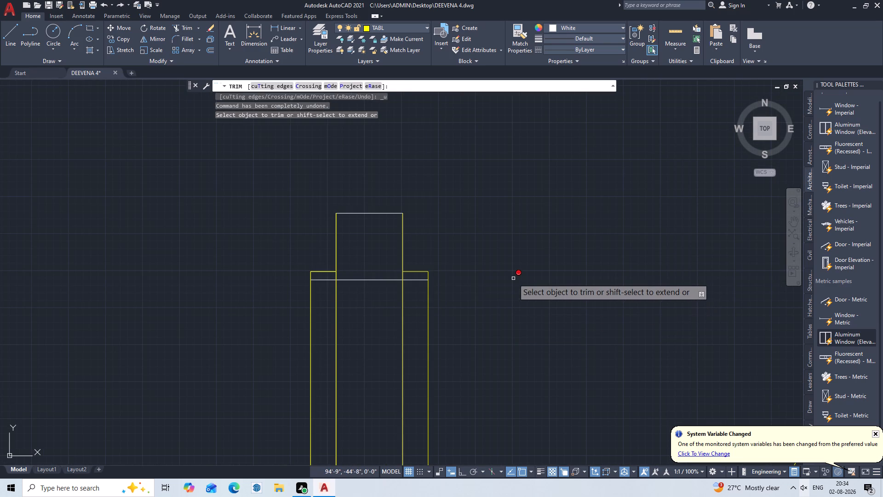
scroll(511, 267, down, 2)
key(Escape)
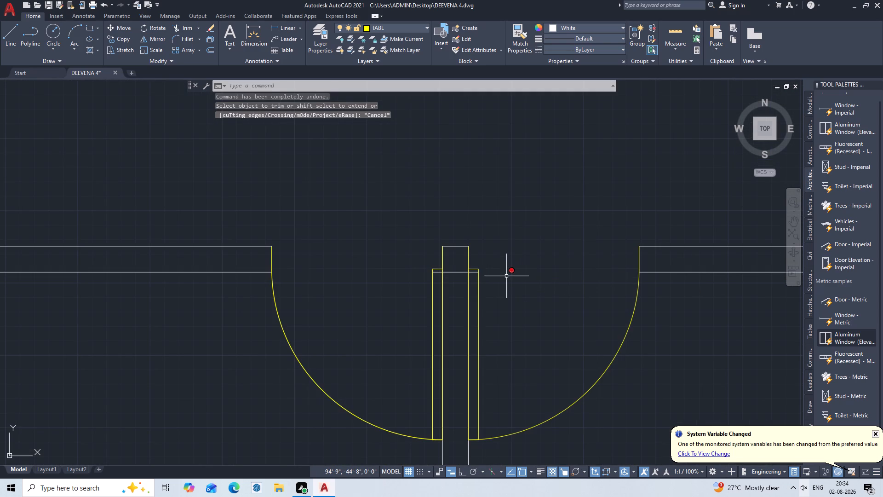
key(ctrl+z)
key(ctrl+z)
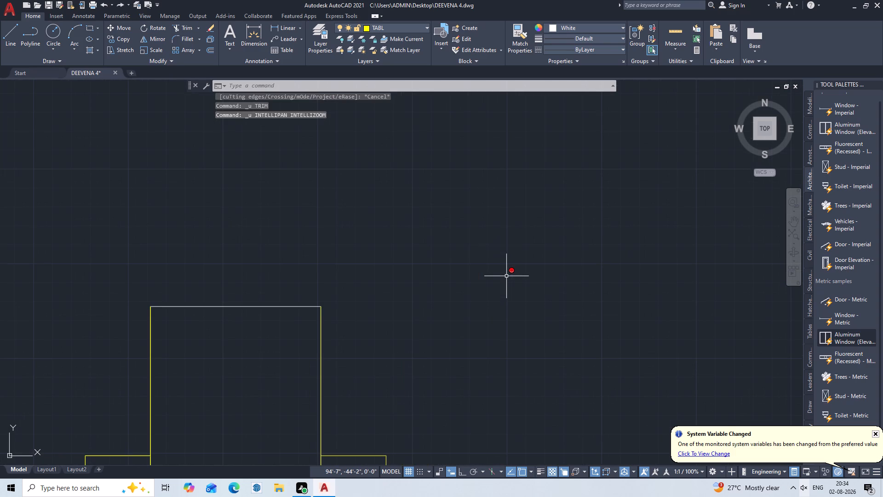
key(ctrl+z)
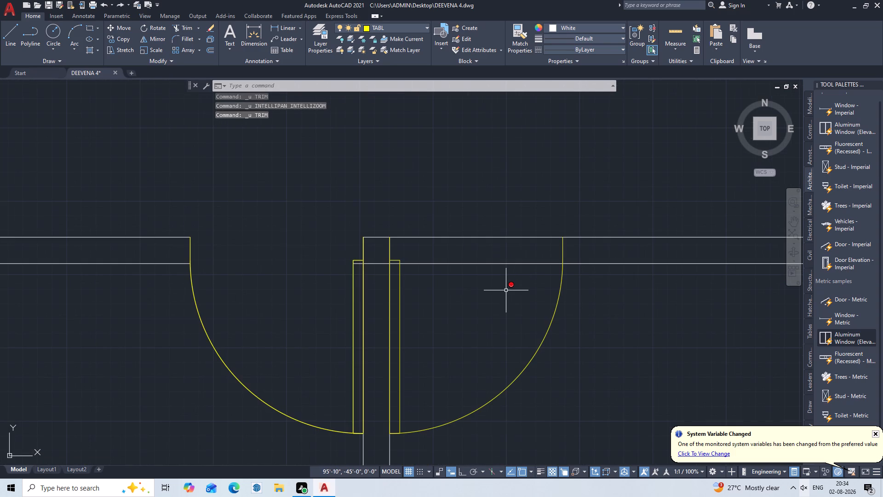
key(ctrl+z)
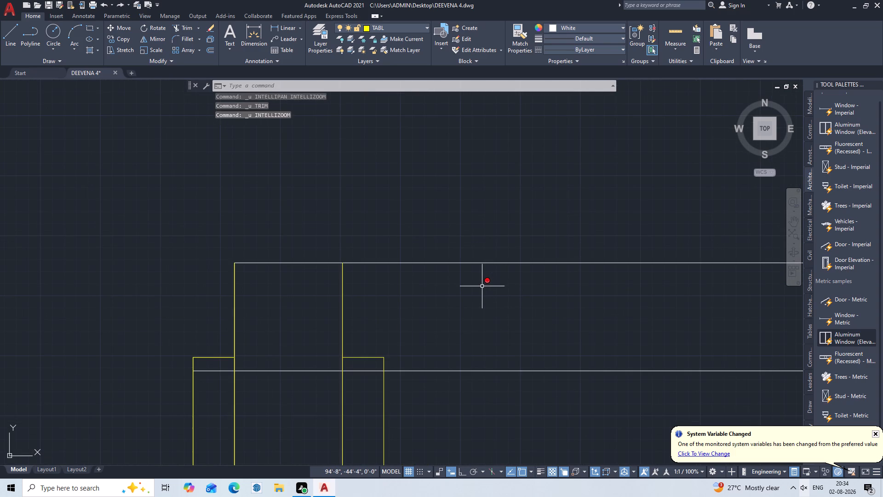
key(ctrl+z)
Move the mirrored door east along the north wall, to about 8" past the partition's east line.
scroll(482, 286, down, 1)
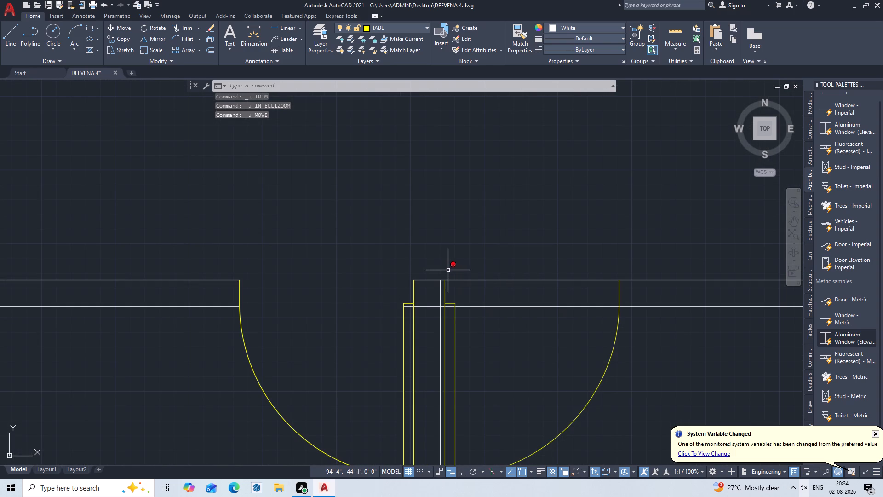
key(m)
key(Return)
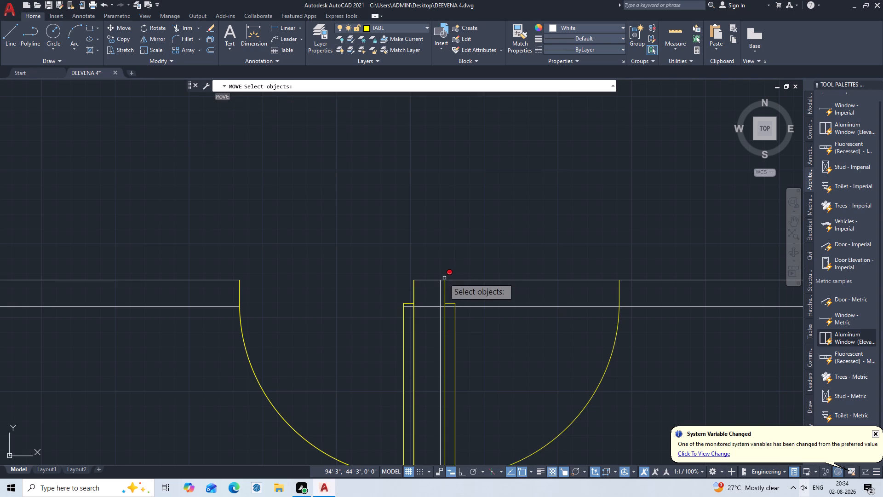
click(453, 300)
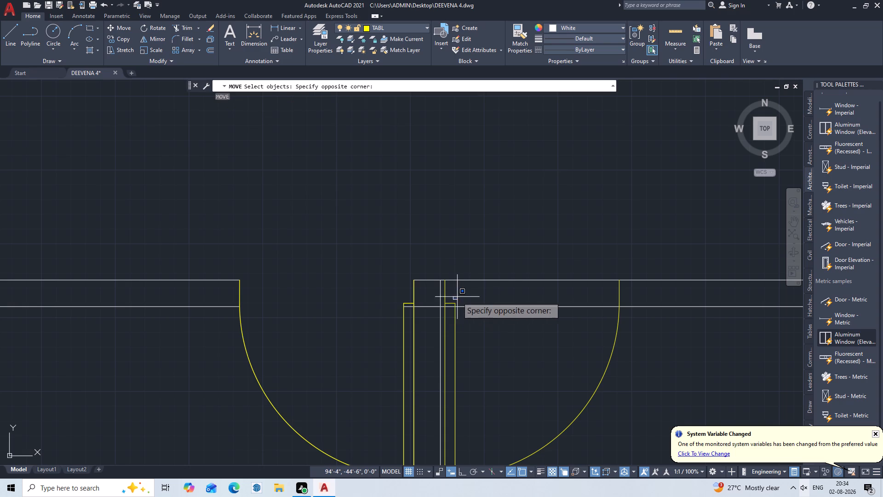
double_click(444, 295)
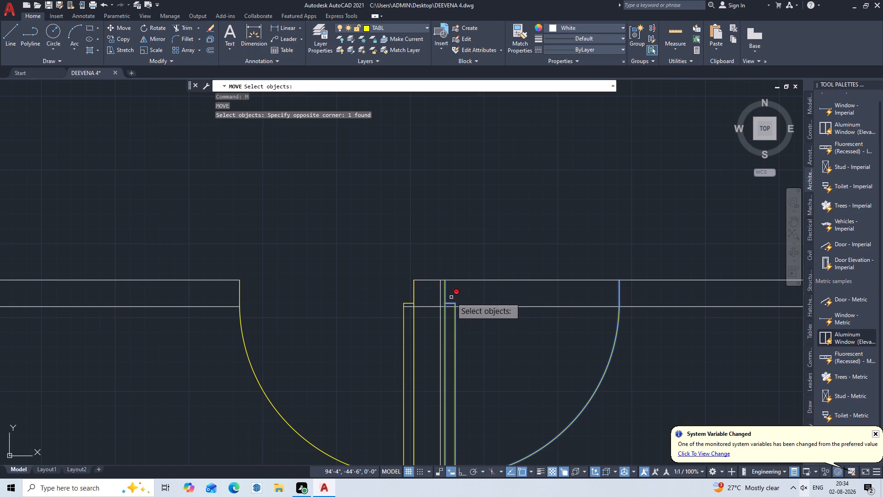
key(Return)
scroll(449, 277, up, 2)
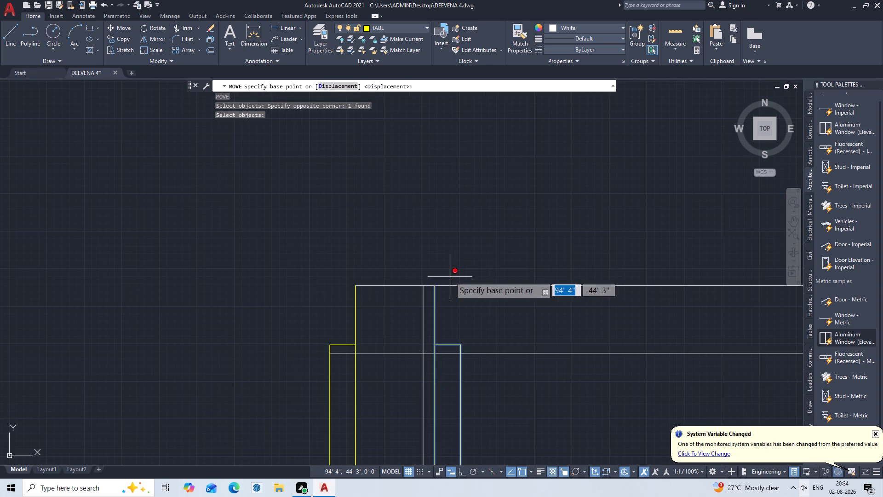
double_click(439, 285)
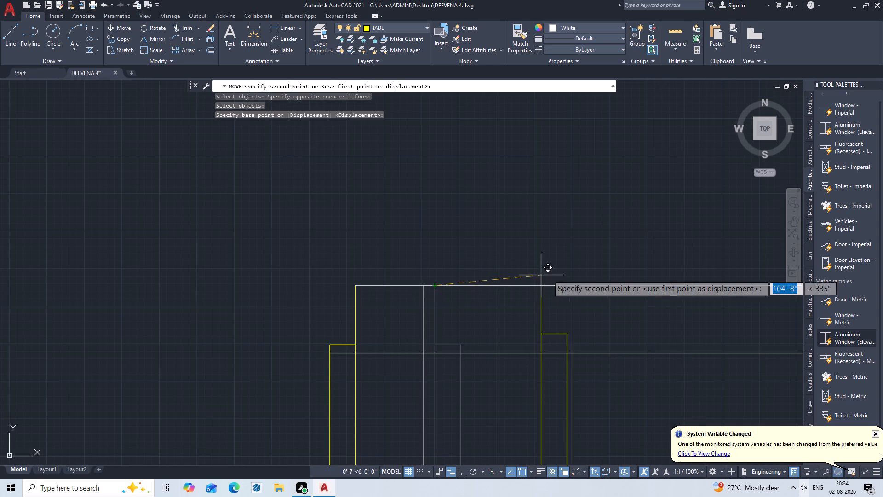
middle_drag(633, 286, 556, 283)
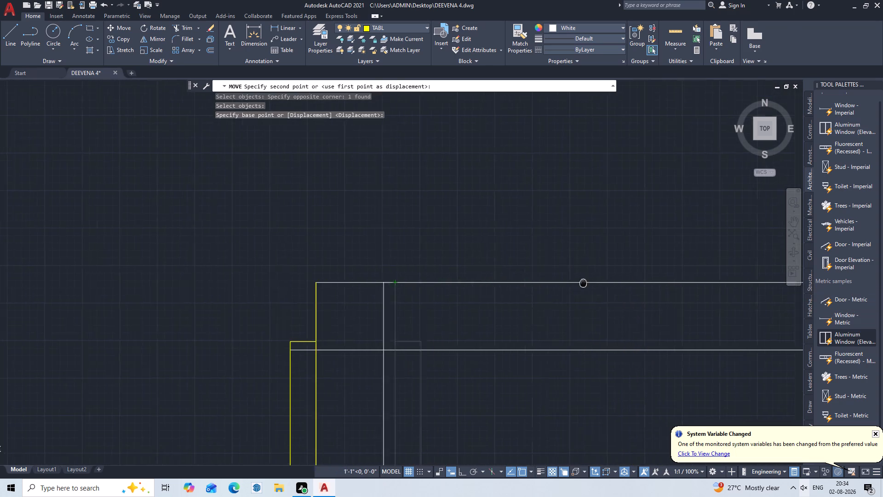
middle_drag(556, 283, 394, 229)
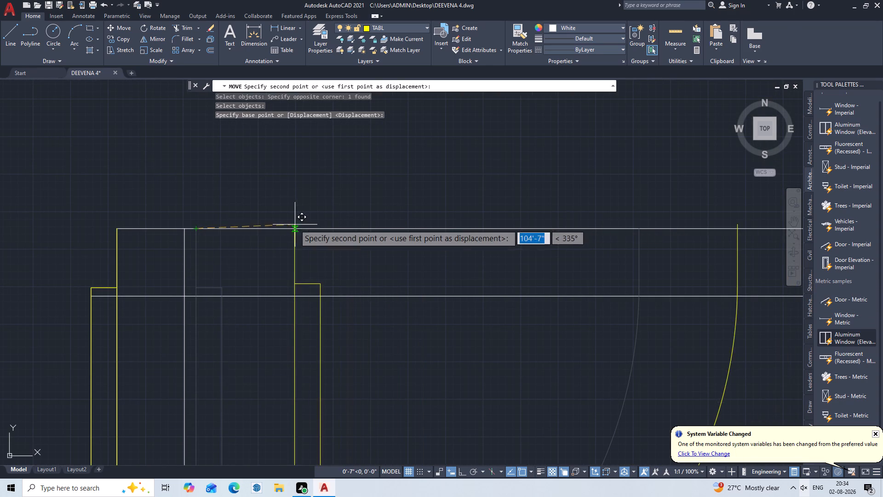
click(308, 229)
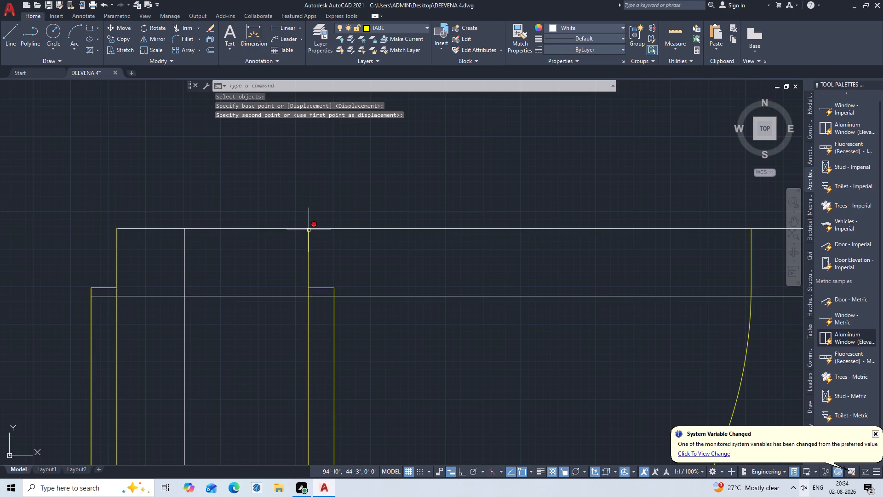
key(Escape)
Move the mirrored door about 8" west along the north wall, onto the partition's east line.
scroll(309, 230, down, 1)
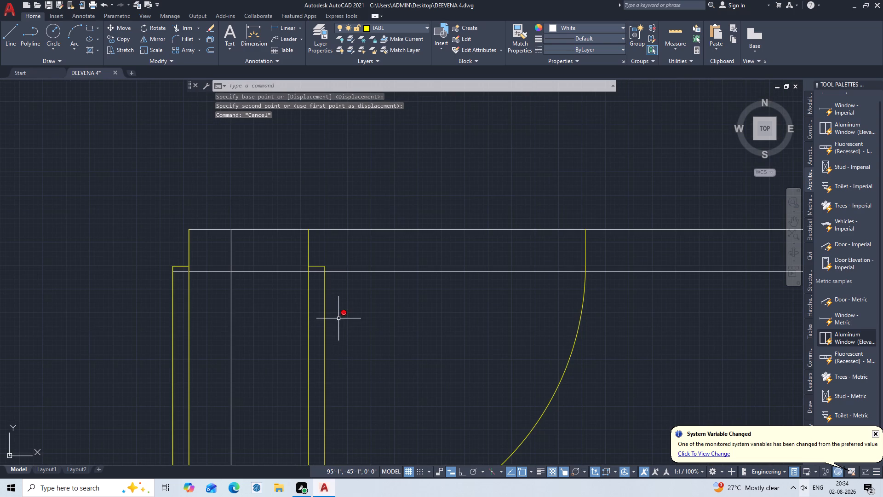
scroll(350, 322, down, 2)
middle_drag(356, 330, 408, 316)
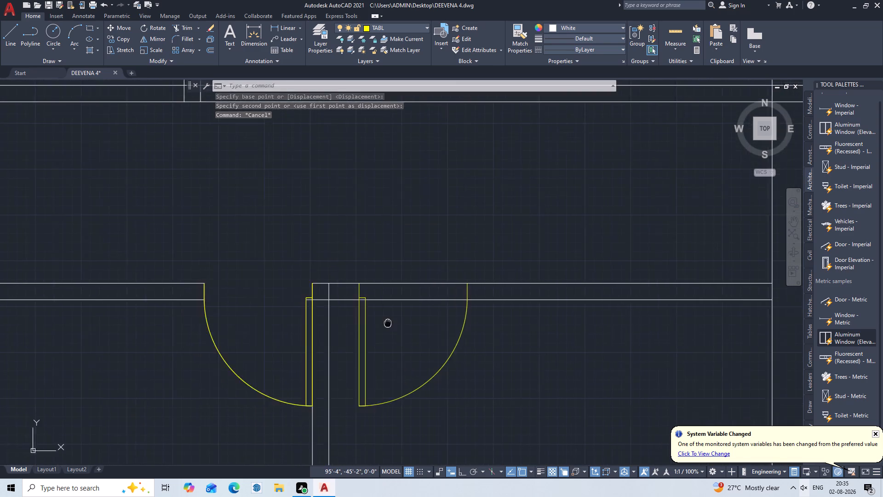
middle_drag(408, 316, 427, 316)
scroll(393, 277, up, 3)
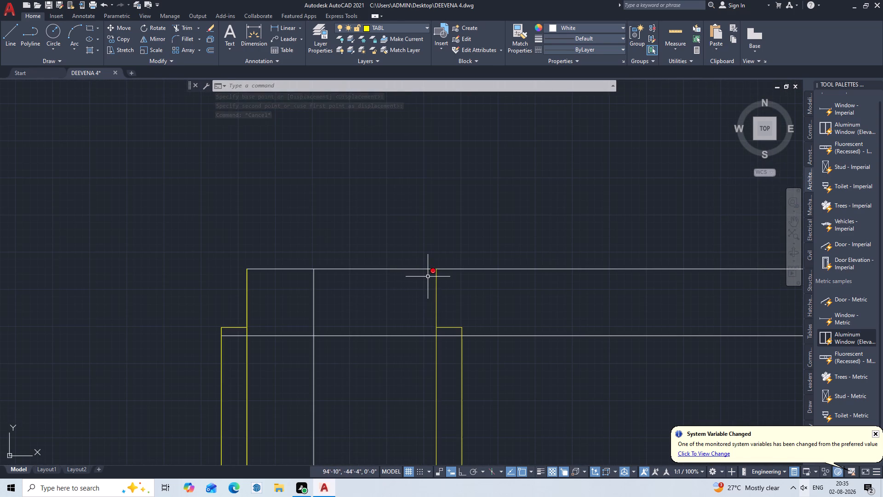
key(m)
key(Return)
click(436, 295)
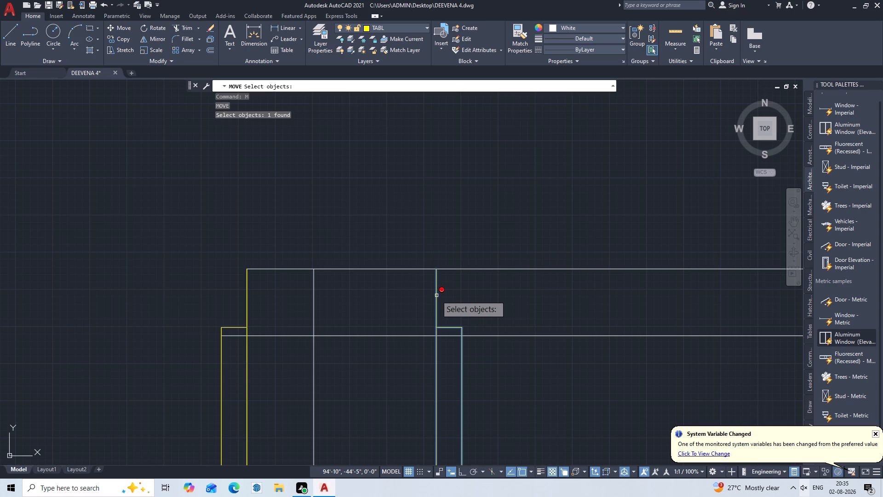
key(Return)
click(437, 269)
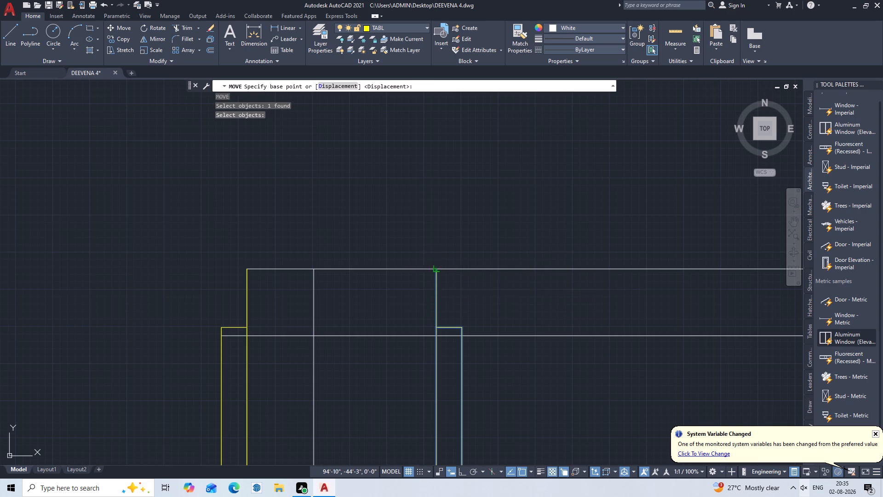
click(316, 270)
key(Escape)
Trim the north wall's inner line across the partition and across the ends of both door leaves.
scroll(316, 270, down, 2)
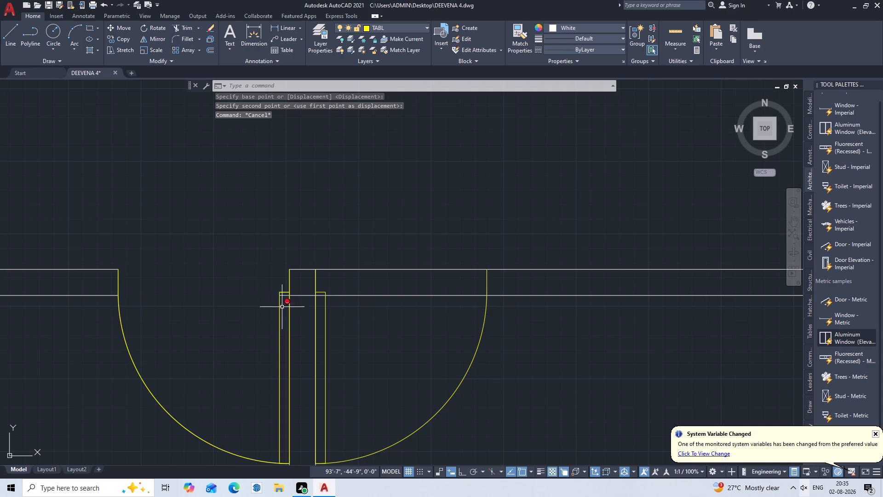
scroll(308, 279, up, 2)
middle_drag(302, 314, 422, 273)
scroll(306, 316, up, 1)
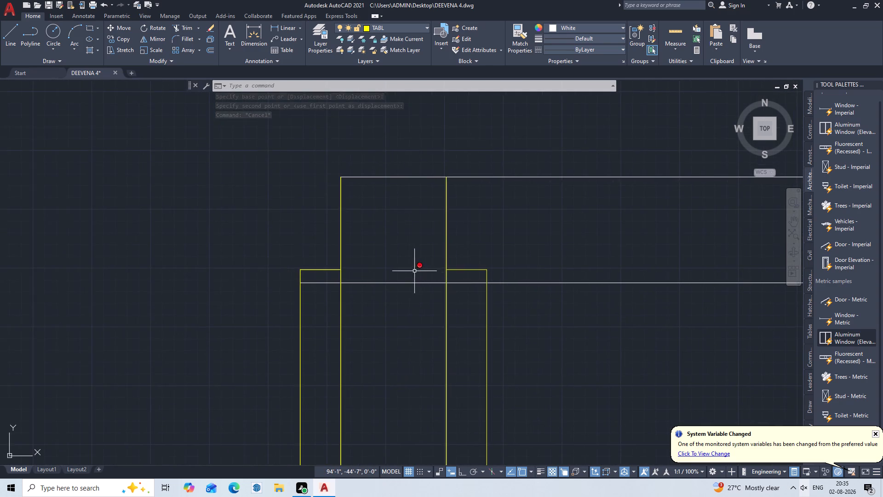
scroll(414, 271, up, 2)
text(TR)
key(Return)
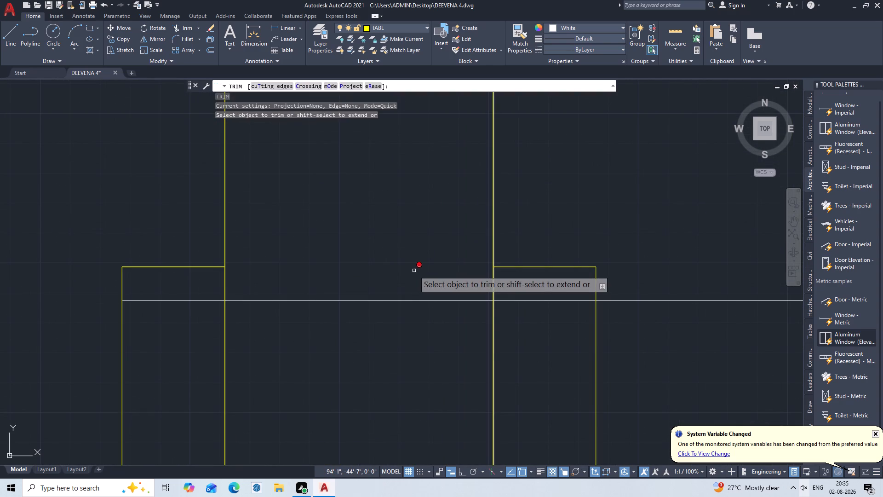
drag(414, 271, 411, 281)
click(377, 368)
click(194, 290)
drag(194, 290, 191, 296)
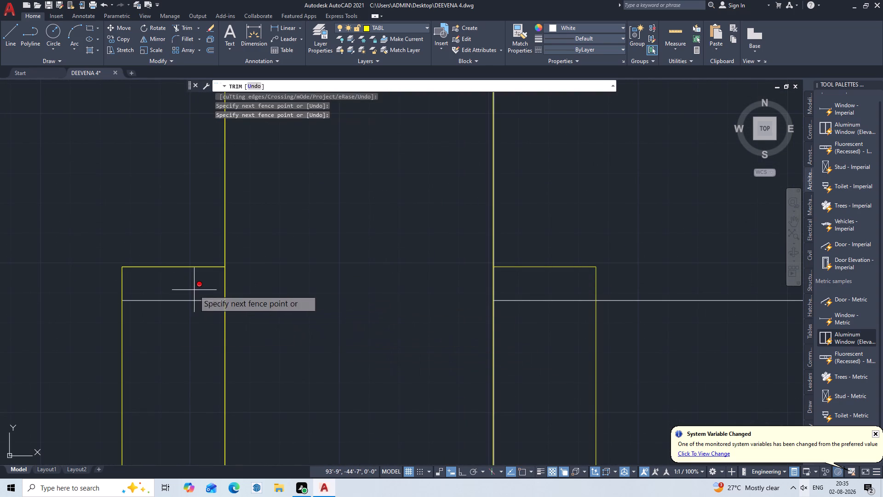
click(172, 329)
click(560, 299)
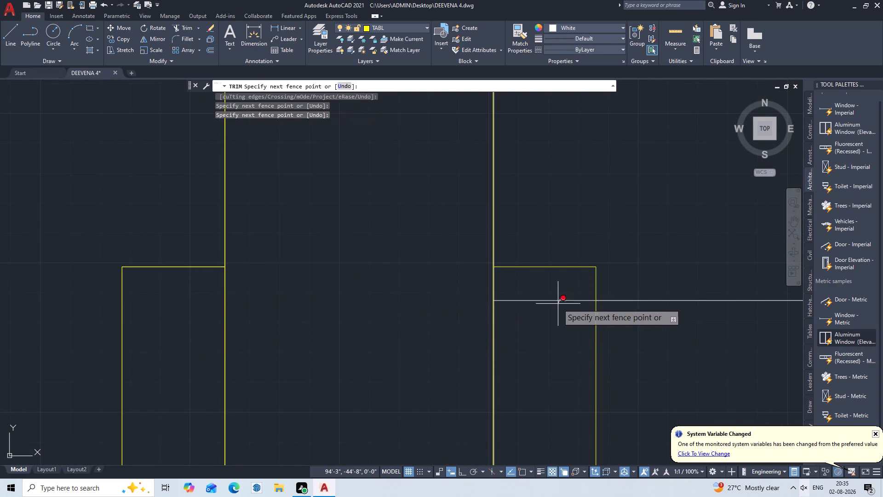
click(556, 305)
key(Escape)
Trim both north wall lines across the mirrored door's opening, between the partition and the far jamb.
scroll(556, 305, down, 3)
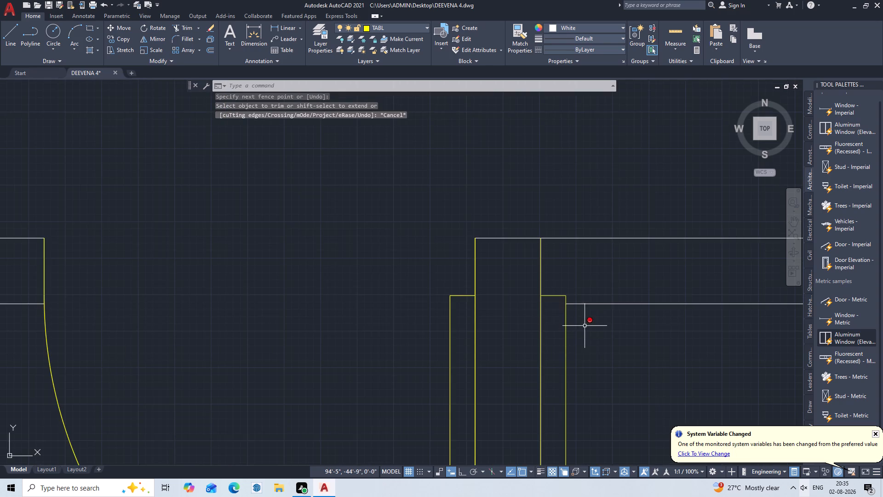
scroll(585, 325, down, 3)
middle_drag(590, 325, 483, 293)
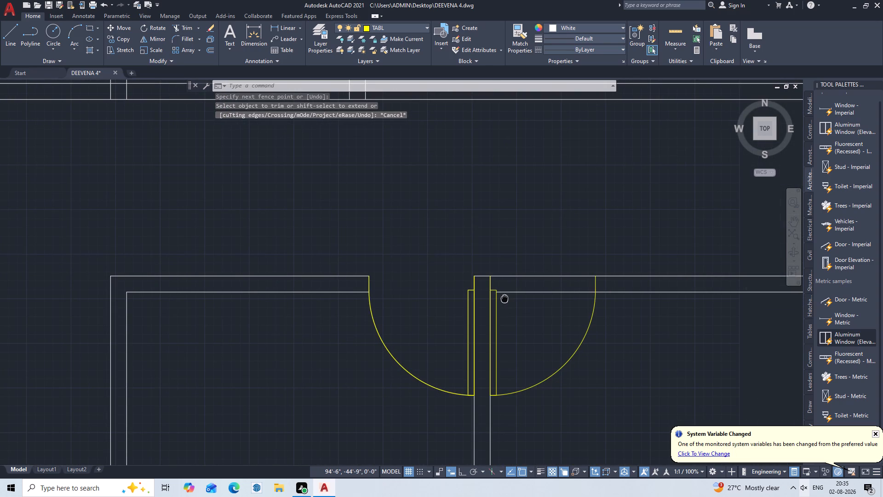
text(TR)
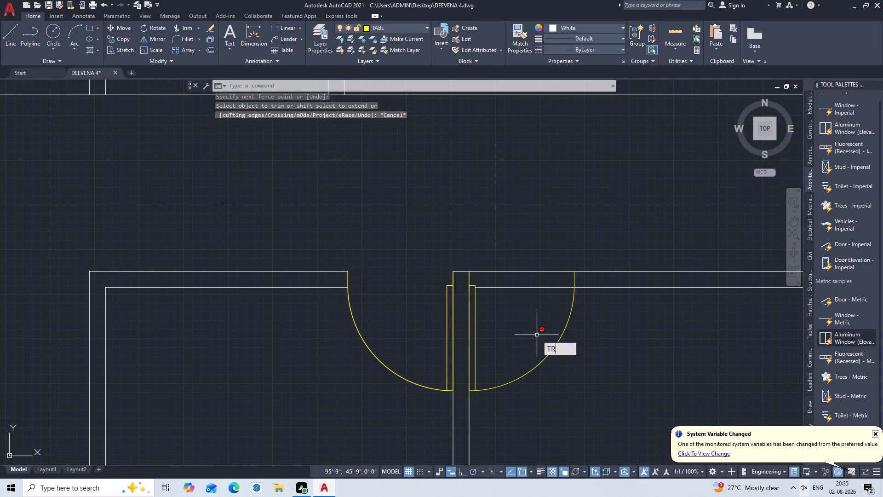
key(Return)
drag(531, 254, 529, 258)
drag(528, 263, 528, 268)
click(524, 313)
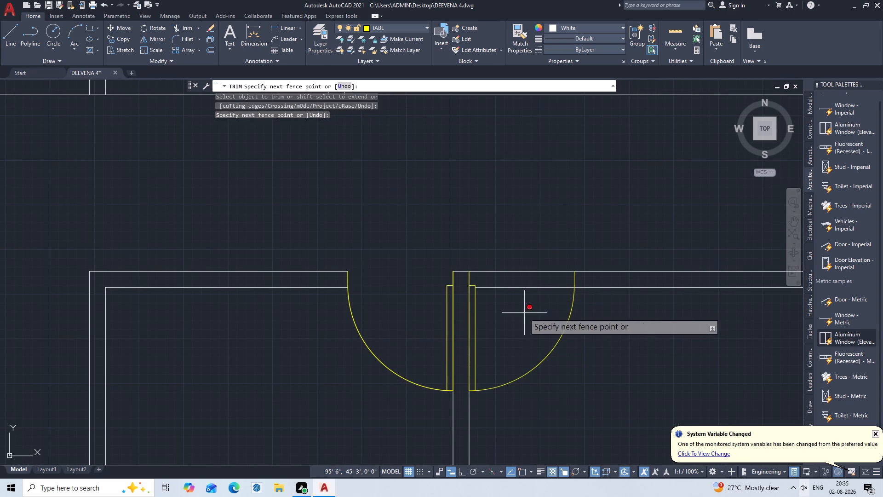
click(541, 246)
key(Escape)
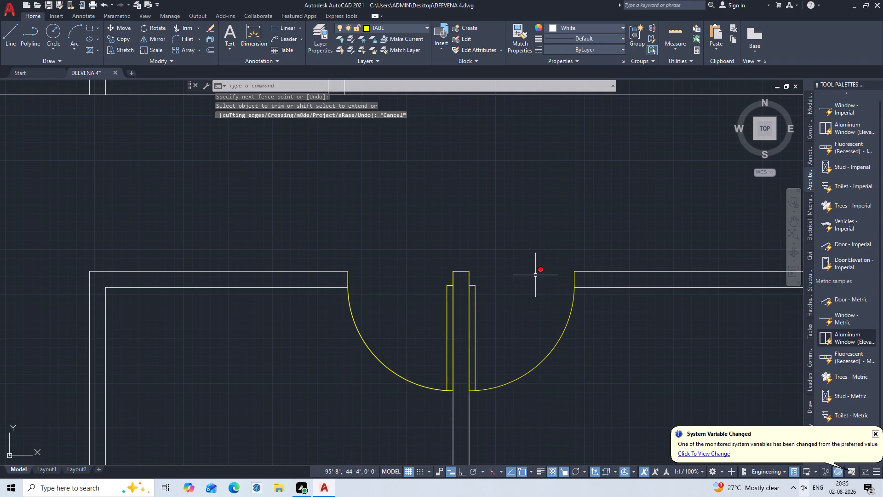
Copy the small double door from the partition into the east room, just south of its north wall.
scroll(542, 278, down, 2)
middle_click(461, 220)
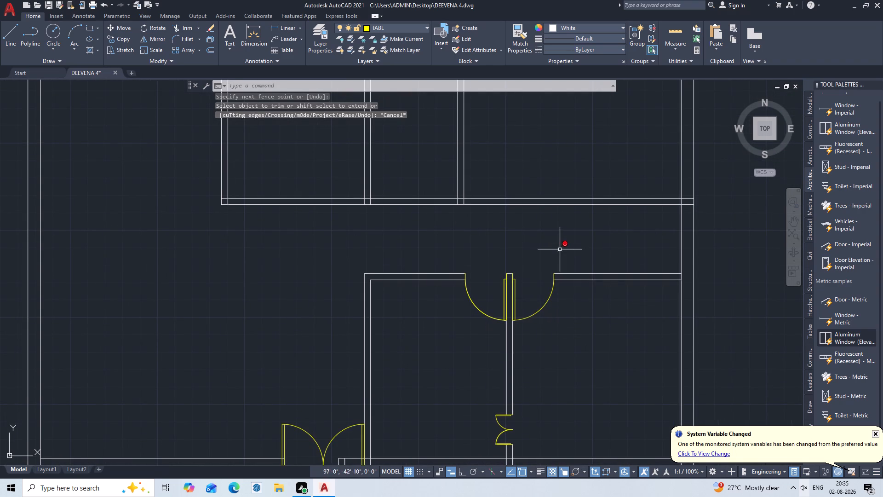
middle_drag(556, 246, 426, 171)
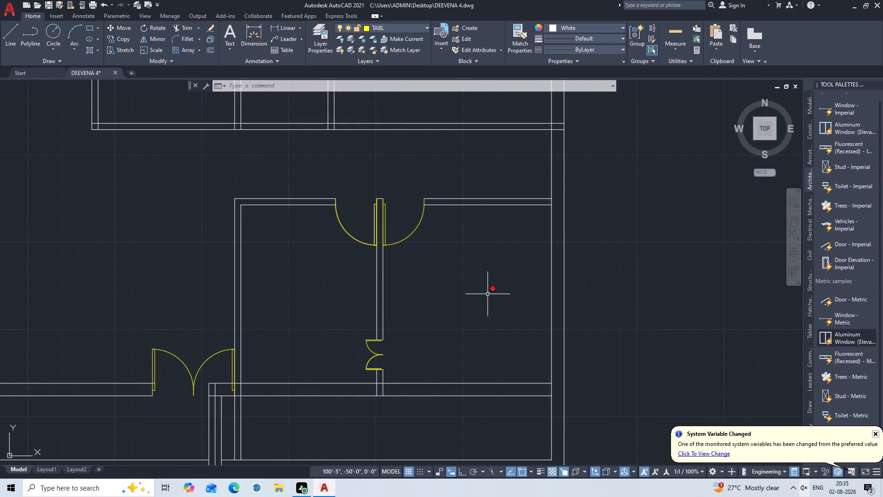
middle_drag(479, 302, 578, 279)
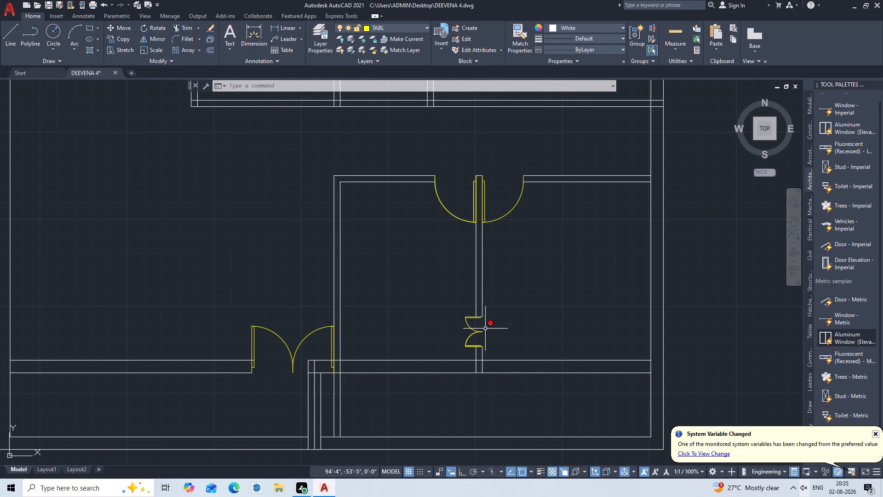
text(COP)
key(Return)
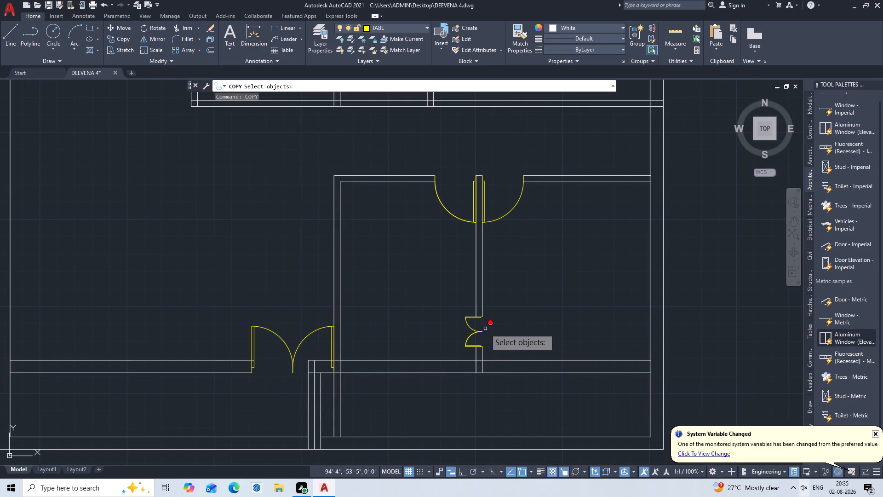
double_click(487, 323)
double_click(463, 335)
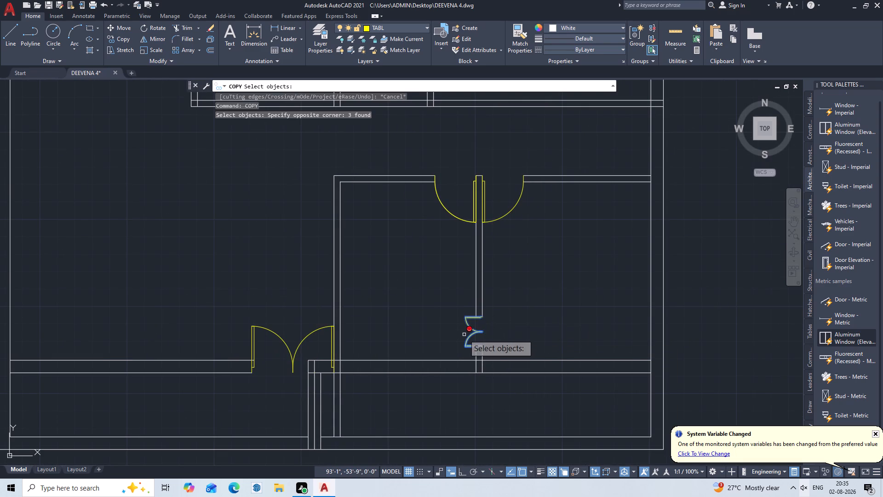
key(Return)
click(481, 333)
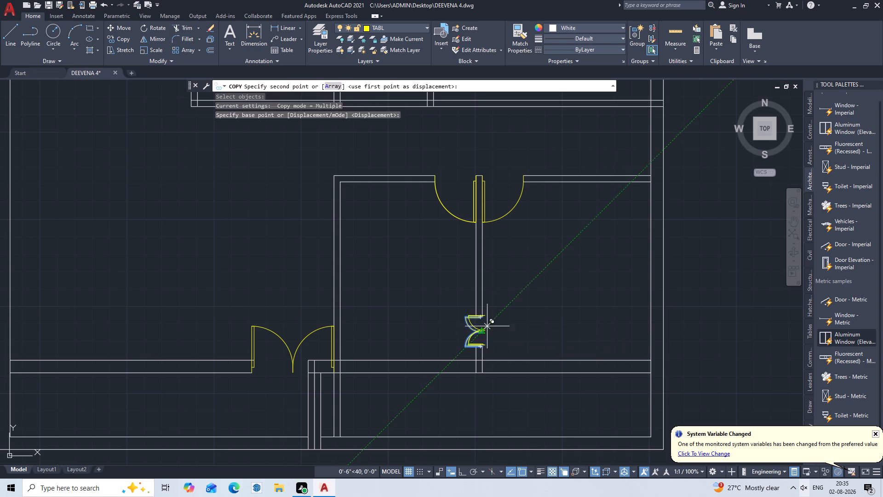
triple_click(595, 214)
key(Escape)
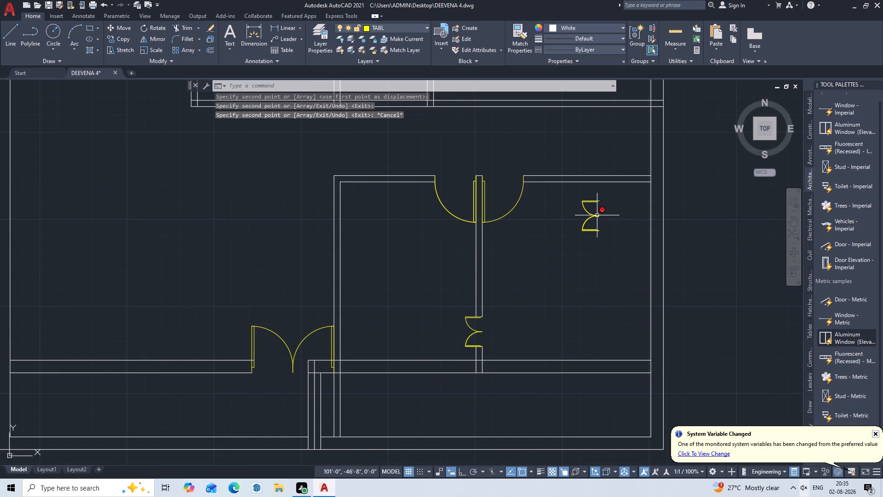
With Ortho on, rotate the copied double door to 270° about its centre point so its leaves point north.
key(r)
key(o)
key(Return)
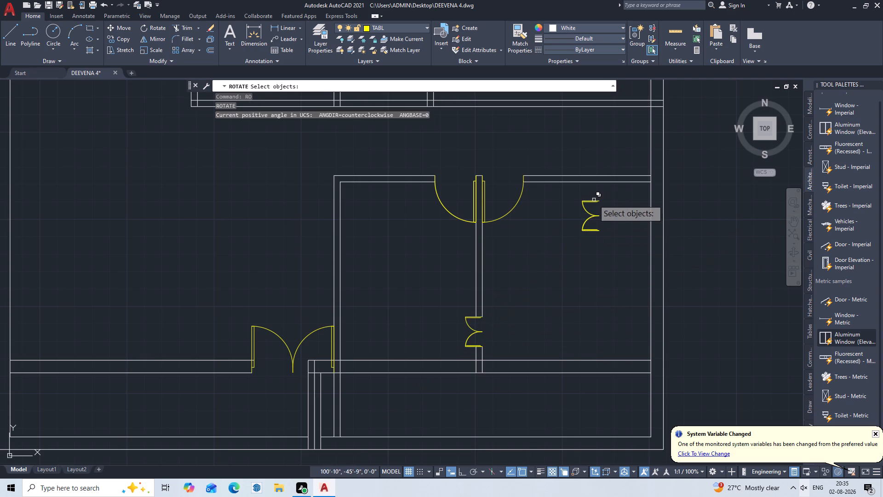
click(607, 200)
double_click(552, 259)
key(Return)
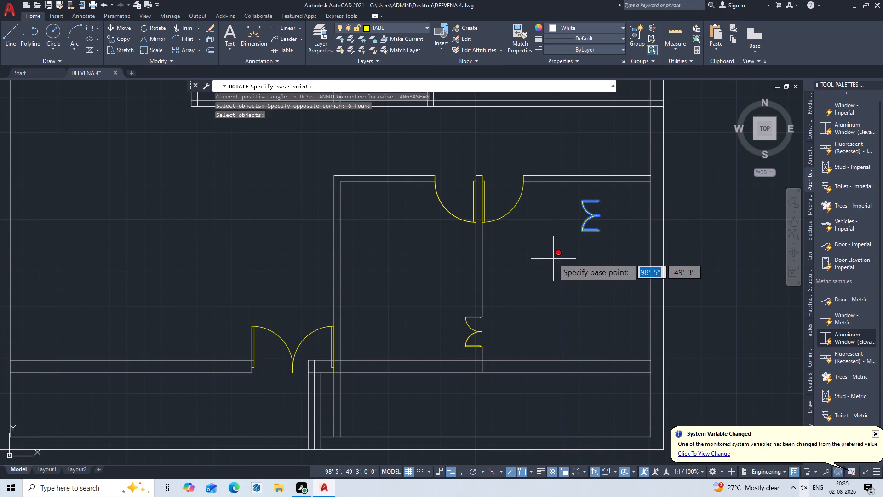
click(599, 218)
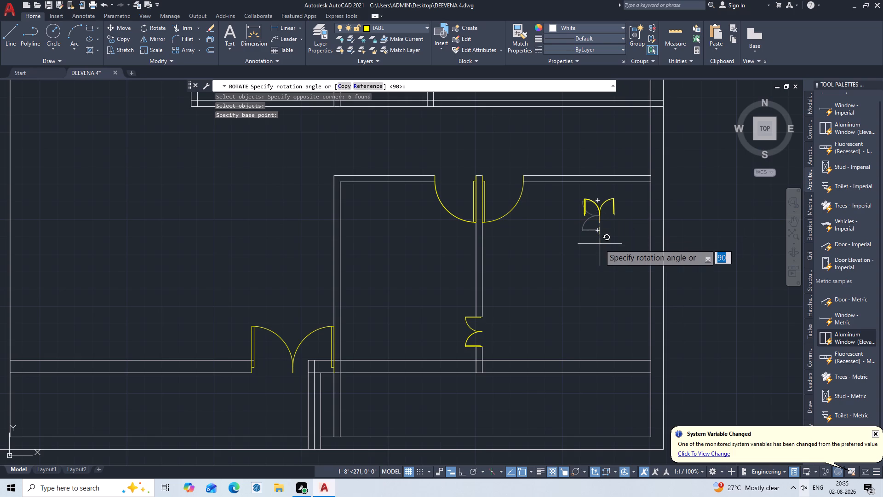
key(F8)
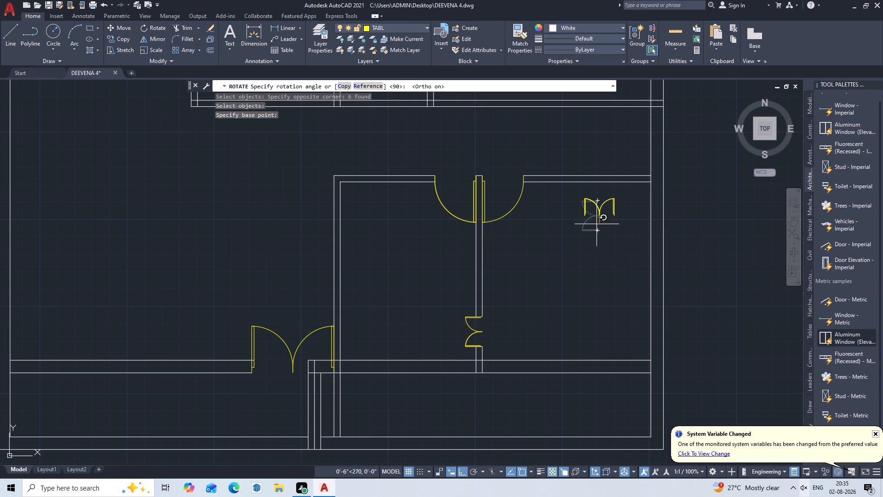
triple_click(592, 243)
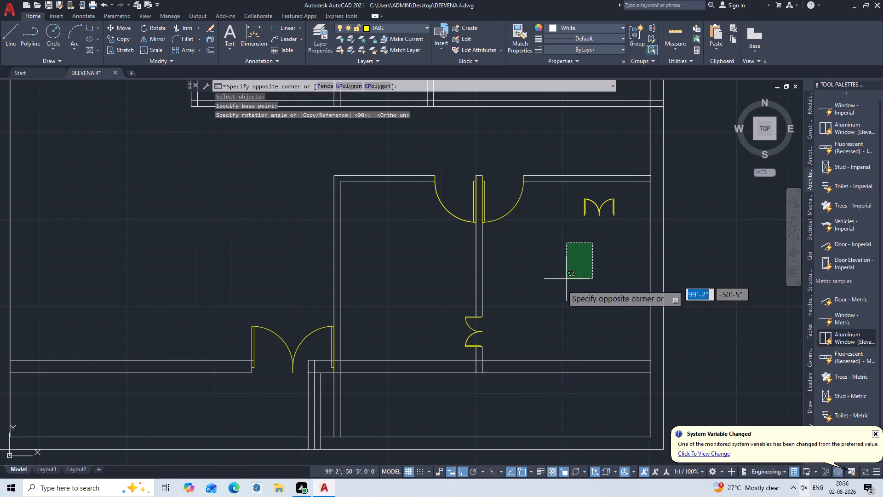
key(Escape)
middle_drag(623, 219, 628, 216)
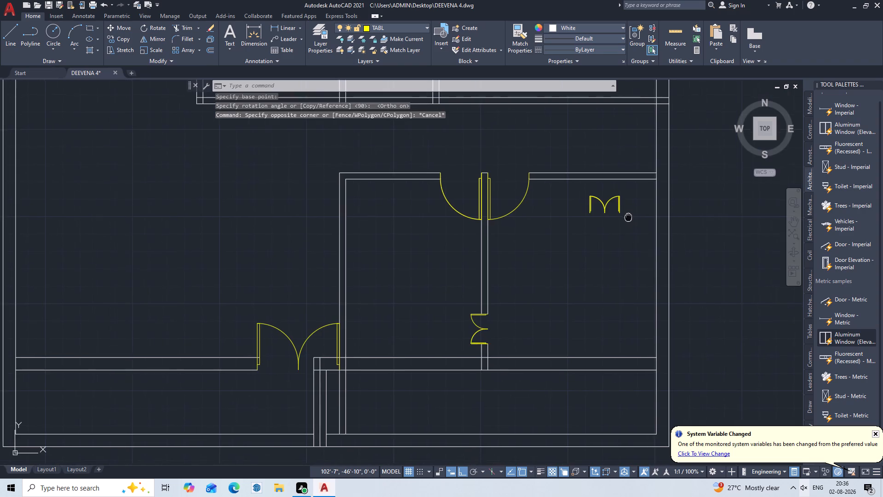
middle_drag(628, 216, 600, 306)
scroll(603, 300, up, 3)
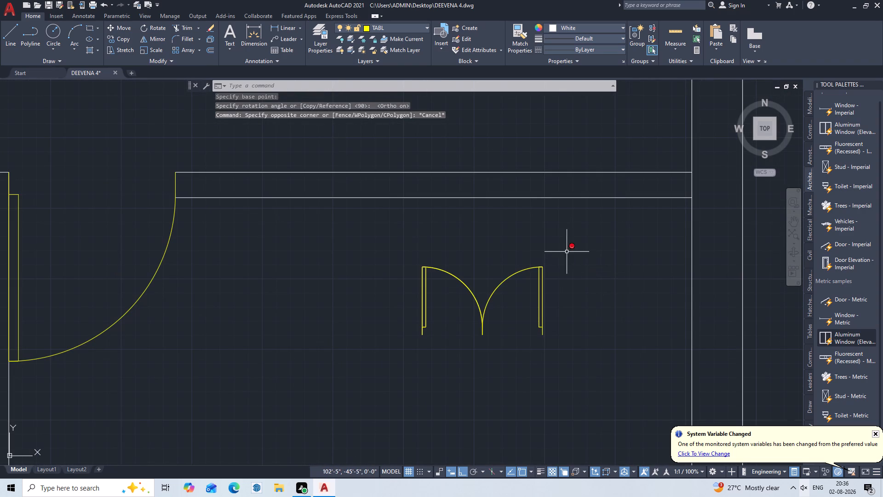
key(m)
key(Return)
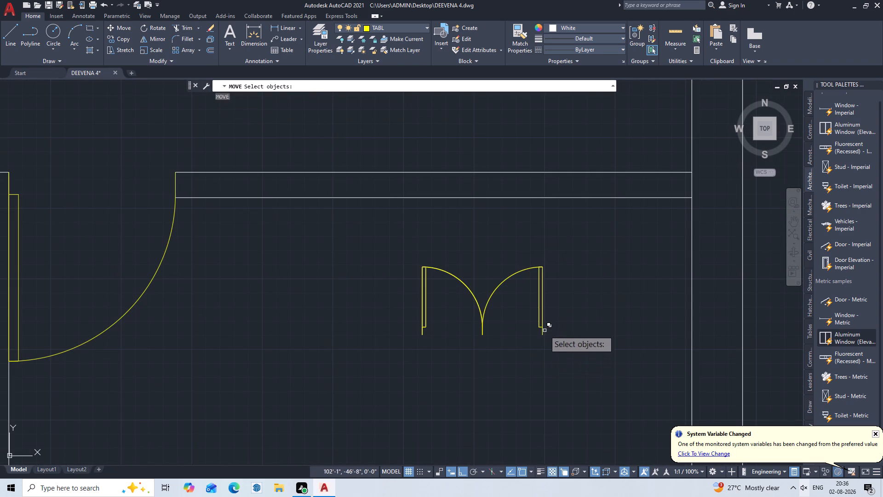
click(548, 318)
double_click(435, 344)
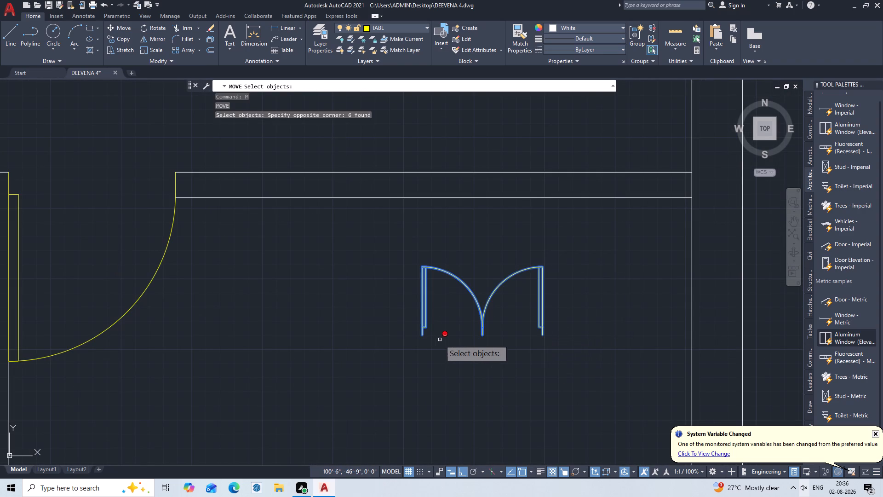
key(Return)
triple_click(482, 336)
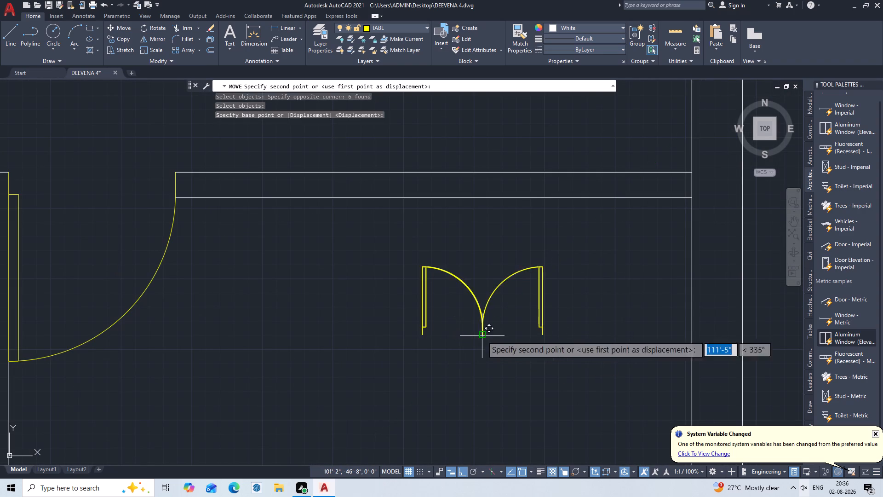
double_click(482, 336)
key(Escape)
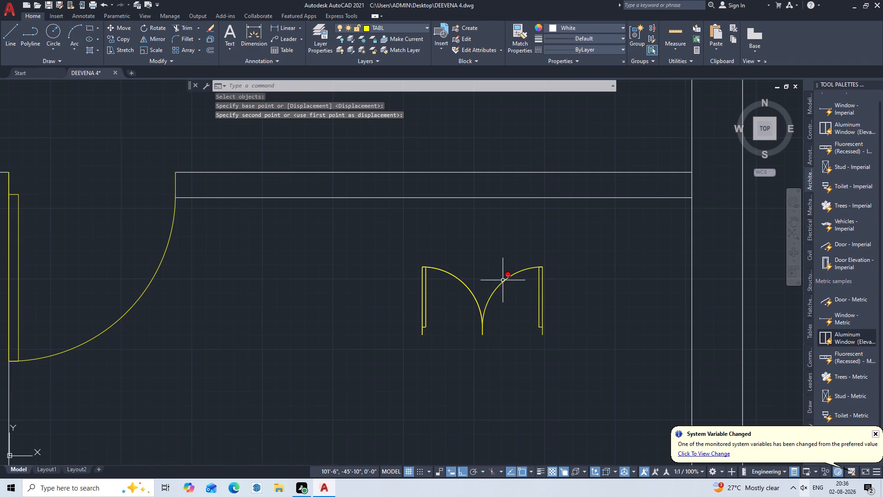
Move the rotated double door straight north so its jamb ends sit on the north wall's inner line.
key(m)
key(Return)
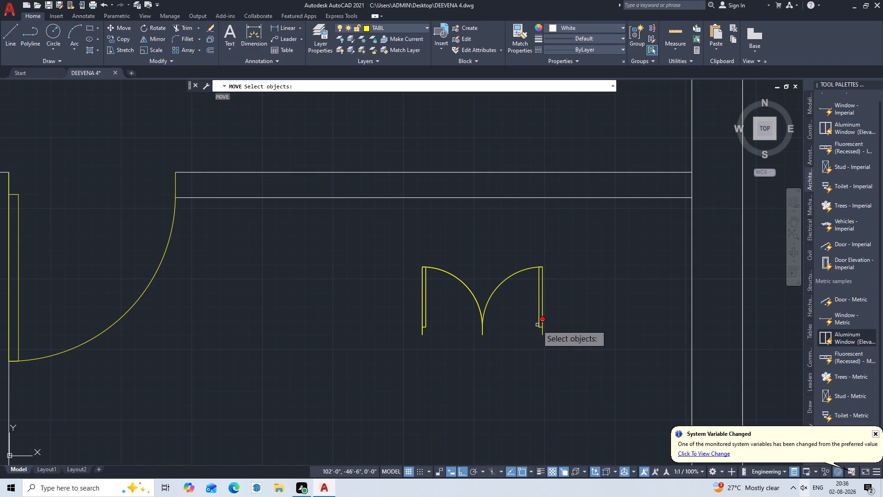
click(555, 299)
drag(555, 299, 529, 310)
click(382, 394)
key(Return)
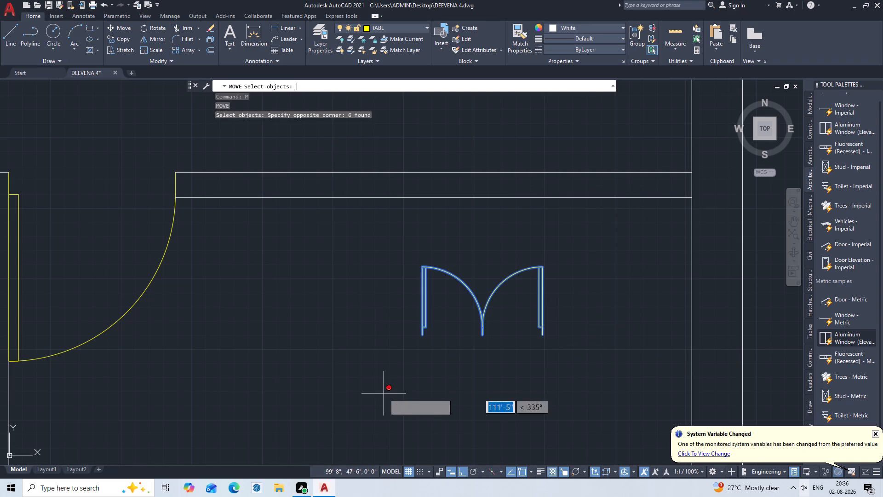
double_click(542, 332)
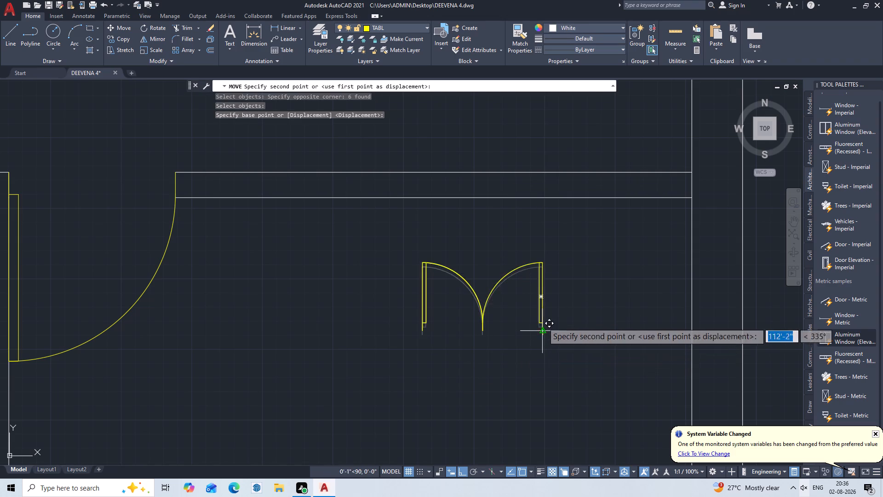
double_click(540, 196)
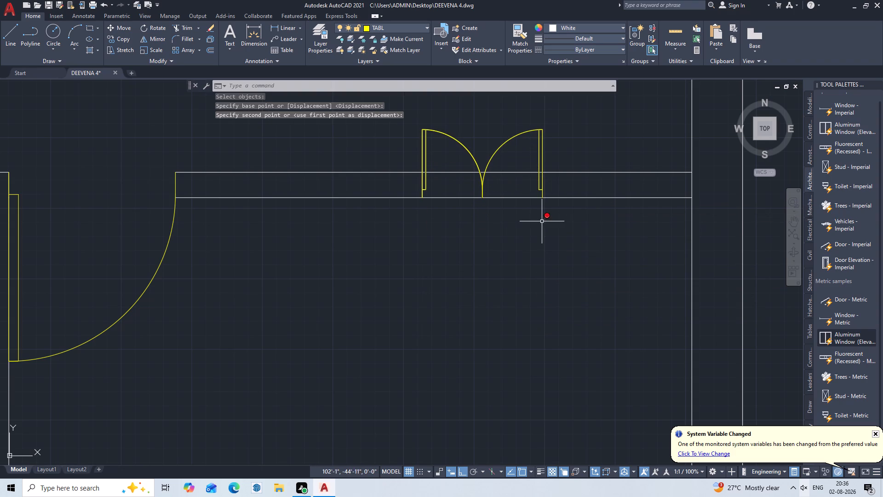
key(Escape)
key(Escape)
key(Escape)
key(Escape)
Move the double door about 1' east along the north wall's inner line, toward the east wall.
scroll(513, 312, down, 1)
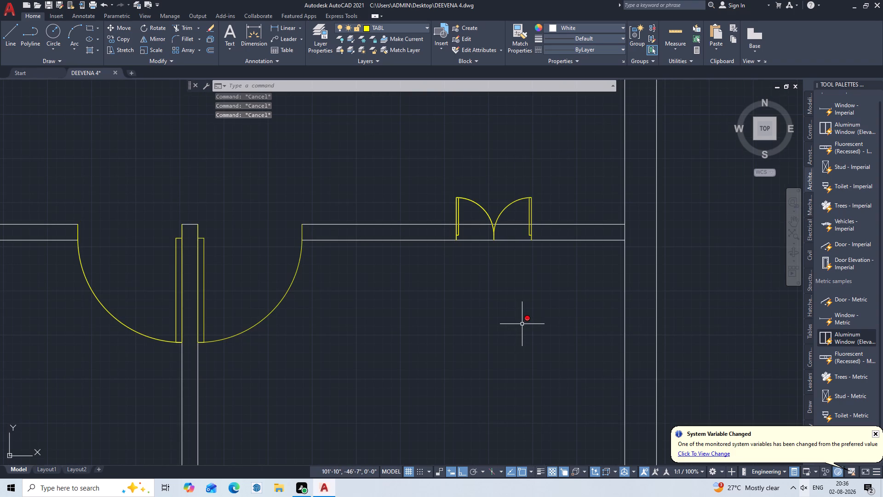
key(m)
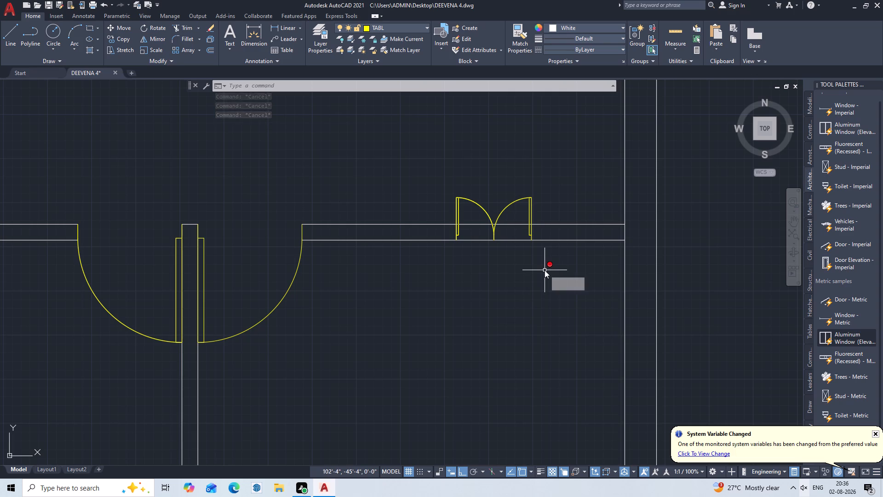
key(Return)
drag(546, 192, 537, 195)
click(447, 214)
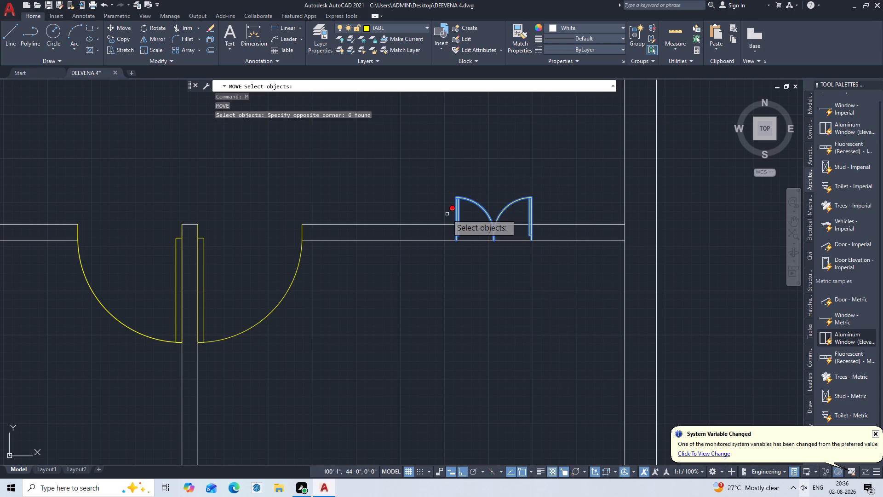
key(Return)
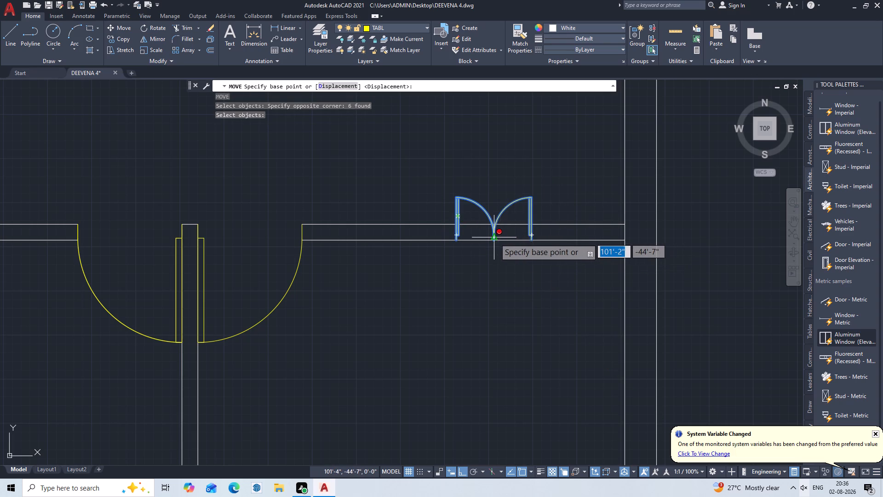
click(494, 242)
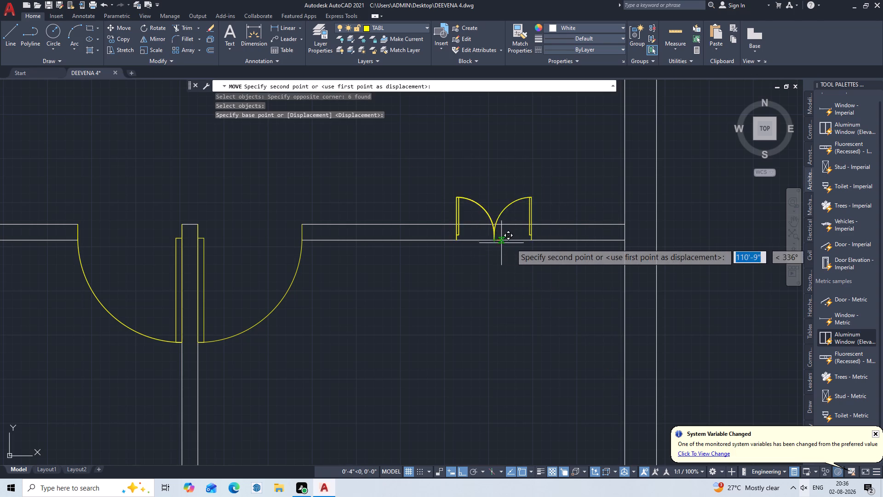
click(543, 242)
key(Escape)
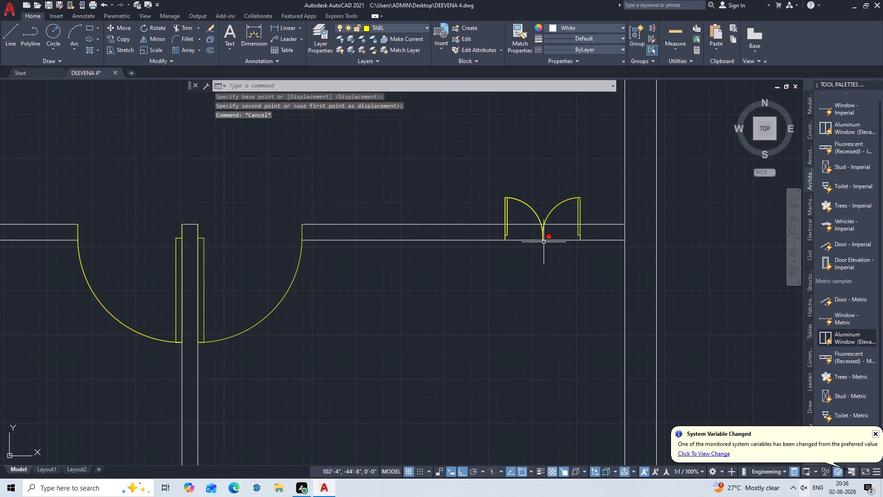
Trim both north wall lines across the western half of the double door's opening.
scroll(539, 251, up, 2)
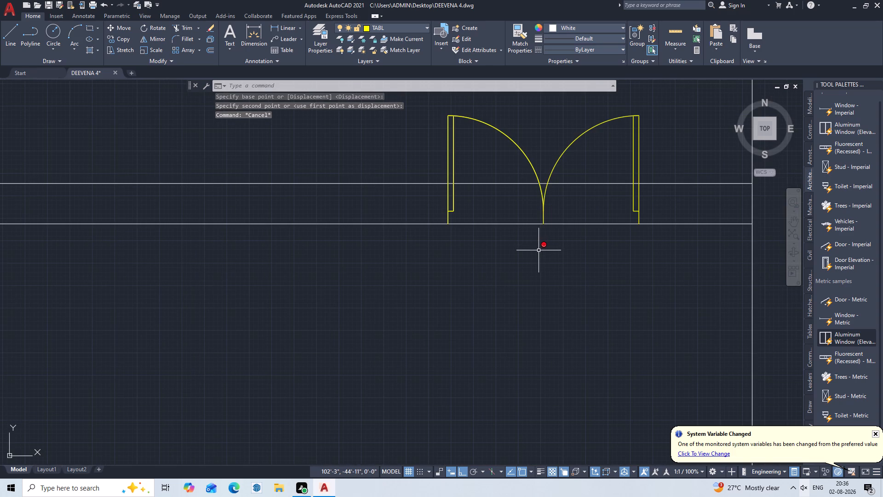
text(TR)
key(Return)
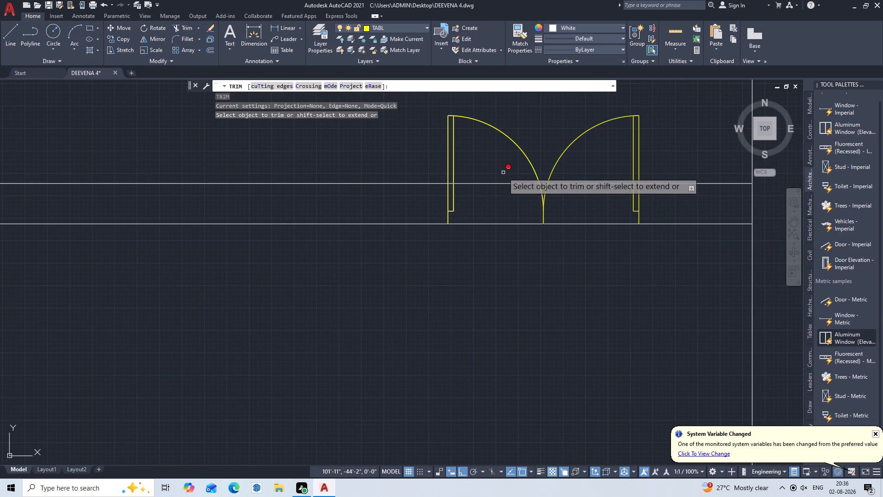
double_click(503, 173)
click(502, 176)
double_click(504, 256)
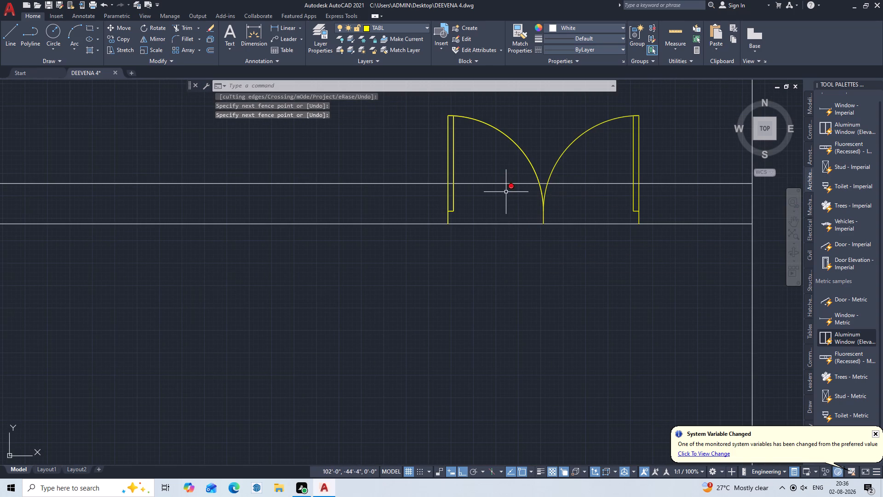
key(Escape)
key(Return)
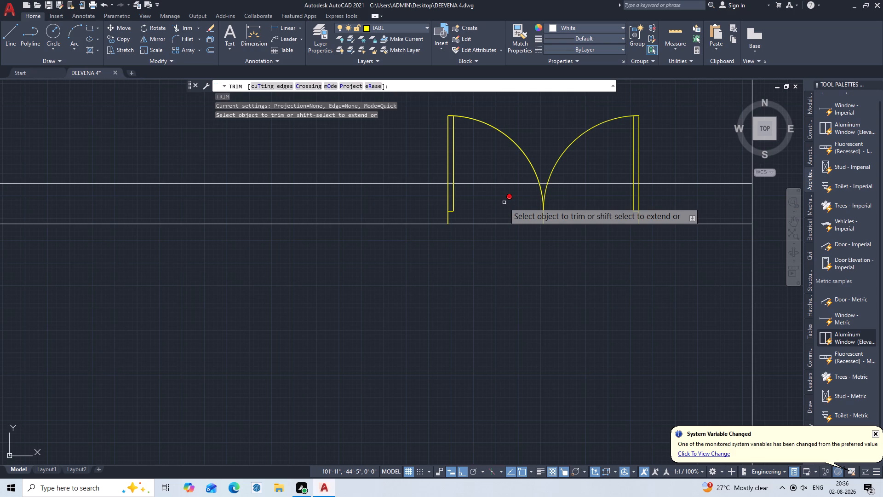
double_click(490, 174)
click(491, 262)
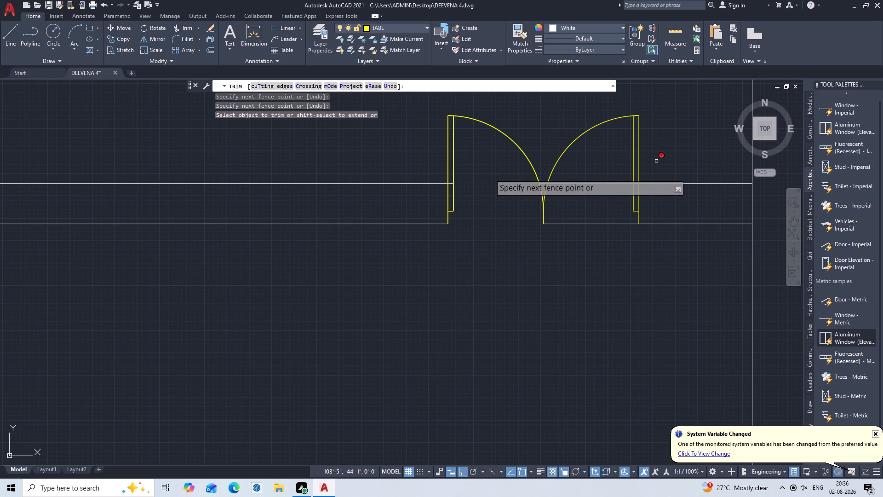
Trim both north wall lines across the eastern half of the double door's opening.
triple_click(615, 170)
triple_click(591, 246)
double_click(591, 246)
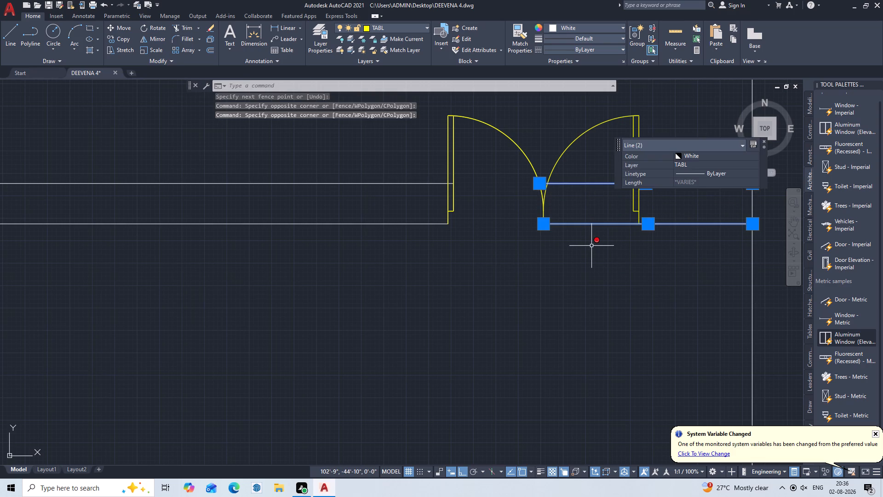
key(Escape)
text(TR)
key(Return)
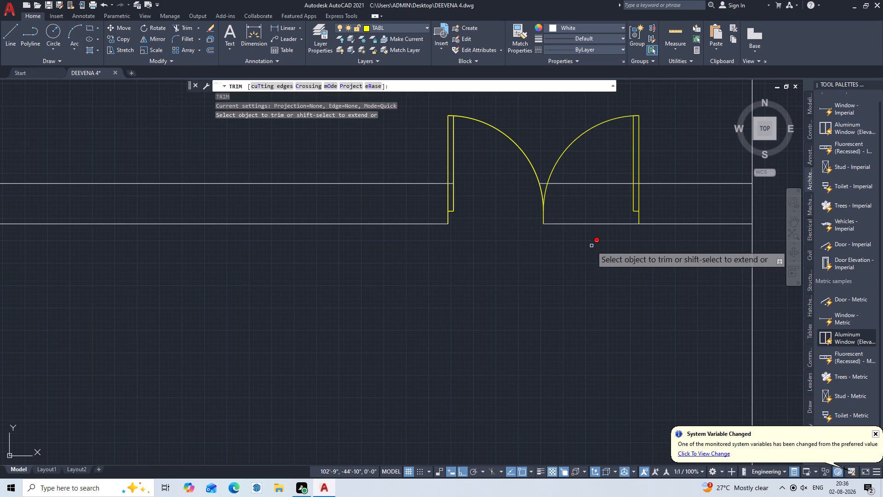
triple_click(604, 168)
click(604, 168)
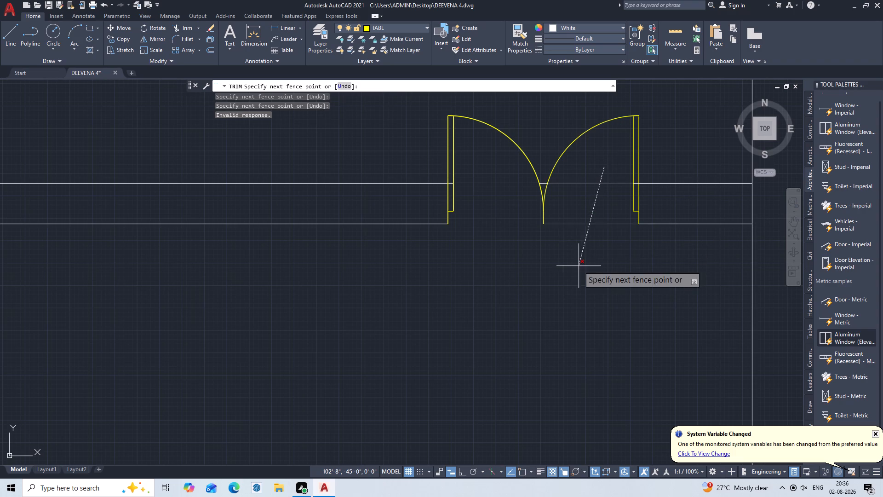
click(579, 266)
Trim the short piece of the outer wall line left between the double door's two swing arcs.
scroll(558, 196, up, 2)
middle_drag(560, 220, 561, 292)
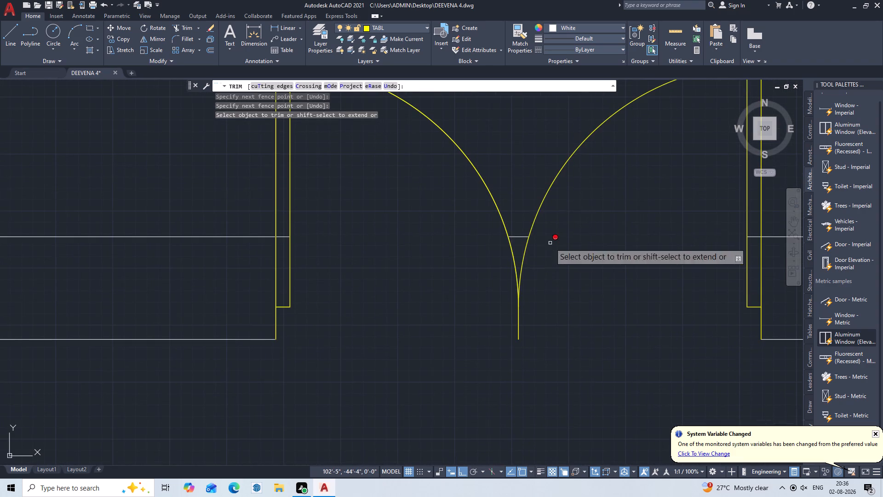
scroll(523, 221, up, 2)
triple_click(512, 236)
click(512, 236)
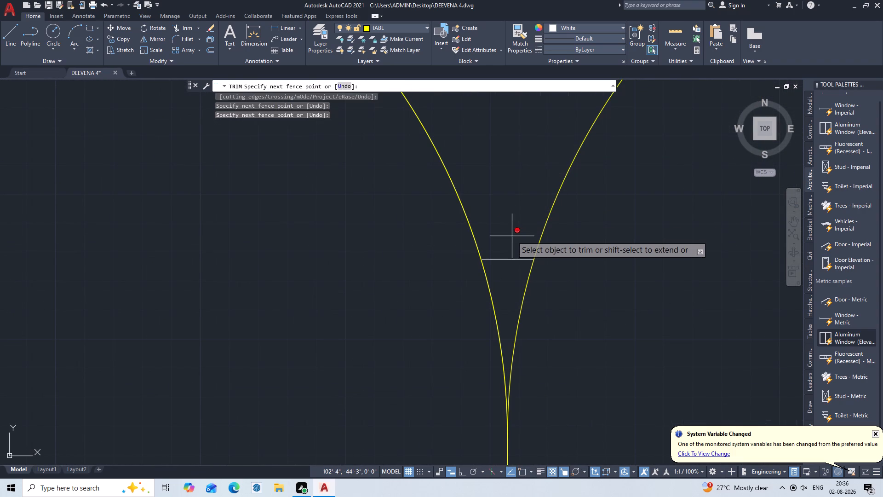
double_click(500, 279)
Trim the north wall's outer line where it crosses the double door's west leaf.
scroll(525, 208, down, 2)
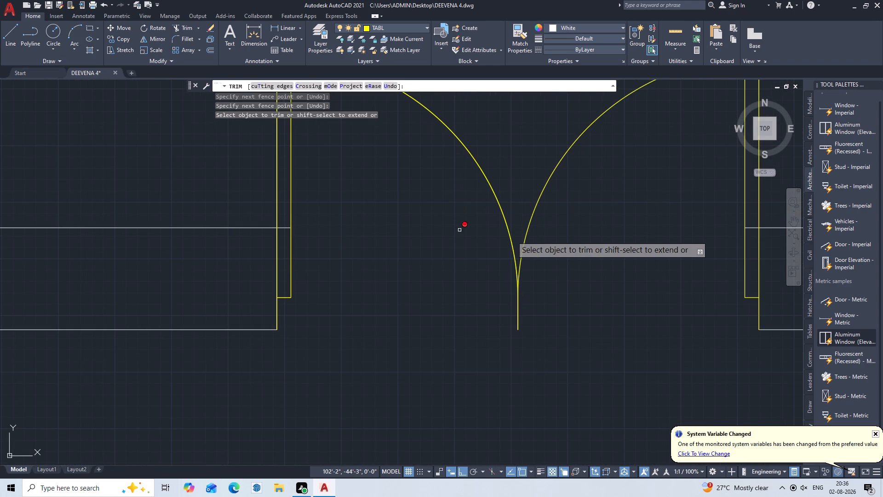
middle_drag(373, 241, 431, 348)
scroll(346, 330, up, 3)
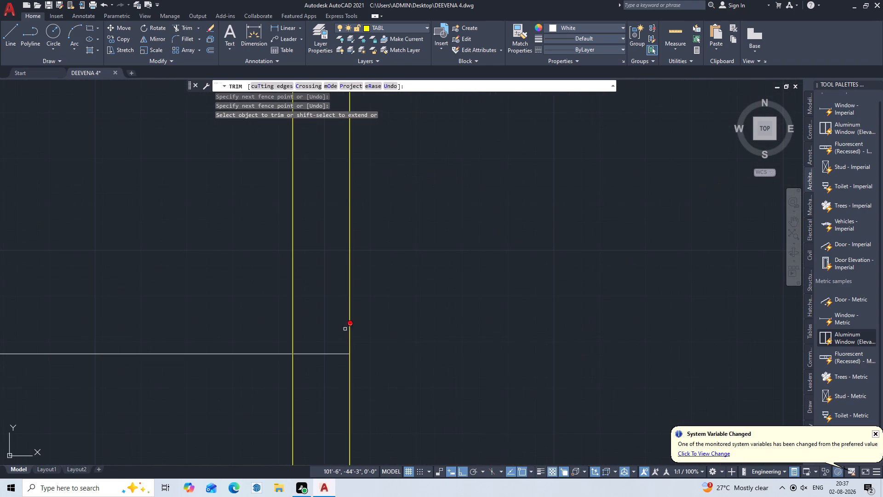
double_click(321, 335)
click(324, 384)
middle_click(324, 384)
click(324, 384)
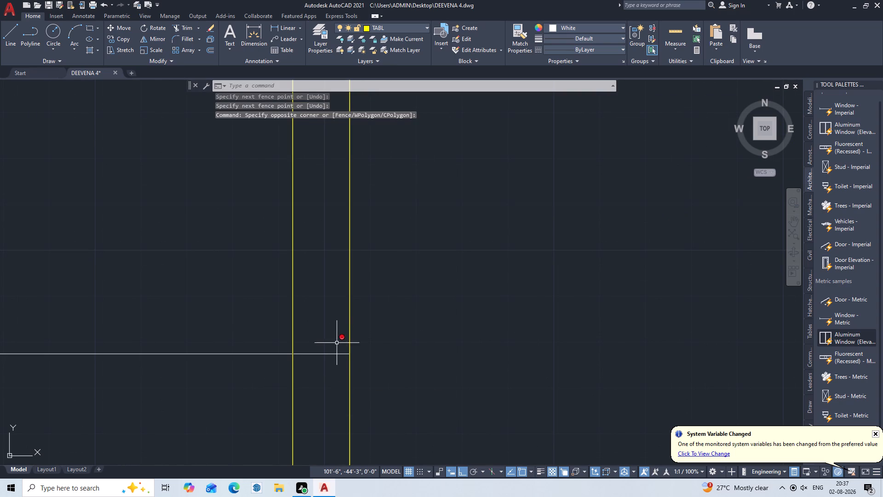
key(Return)
triple_click(335, 331)
double_click(337, 387)
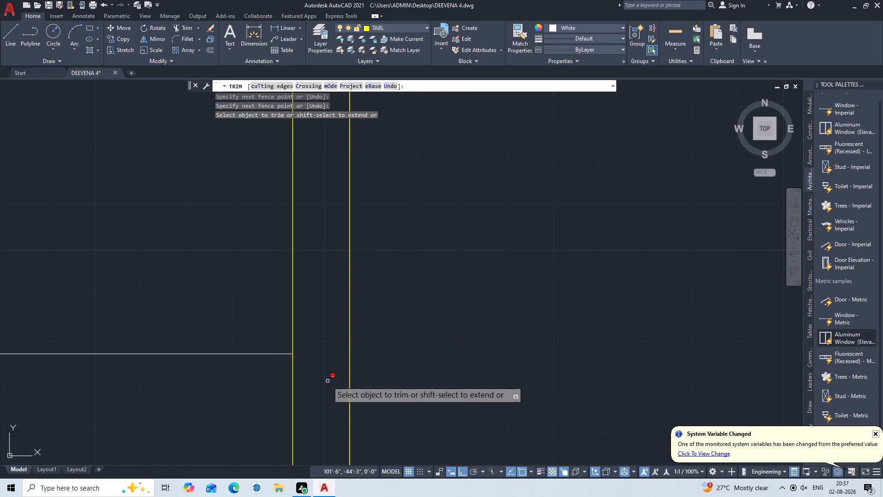
Trim the north wall's outer line where it crosses the double door's east leaf.
scroll(463, 292, down, 4)
middle_drag(500, 355, 290, 270)
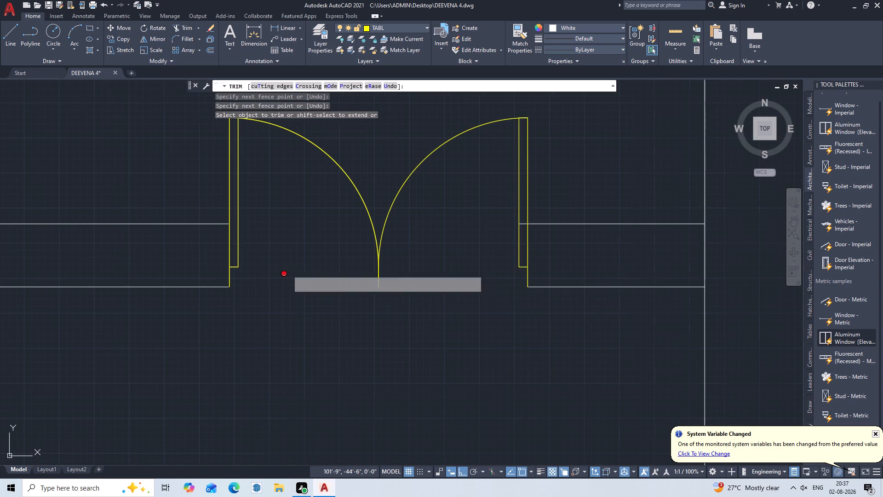
scroll(516, 227, up, 4)
click(541, 192)
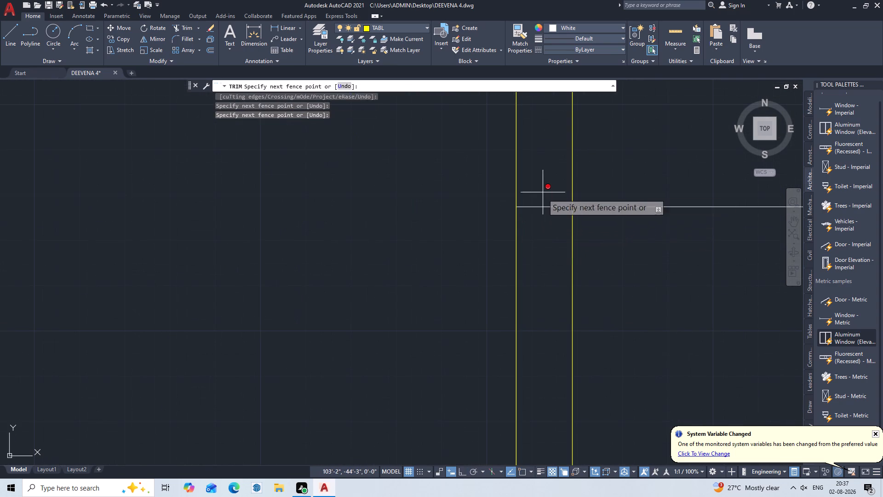
click(538, 236)
scroll(538, 236, down, 3)
scroll(479, 251, down, 3)
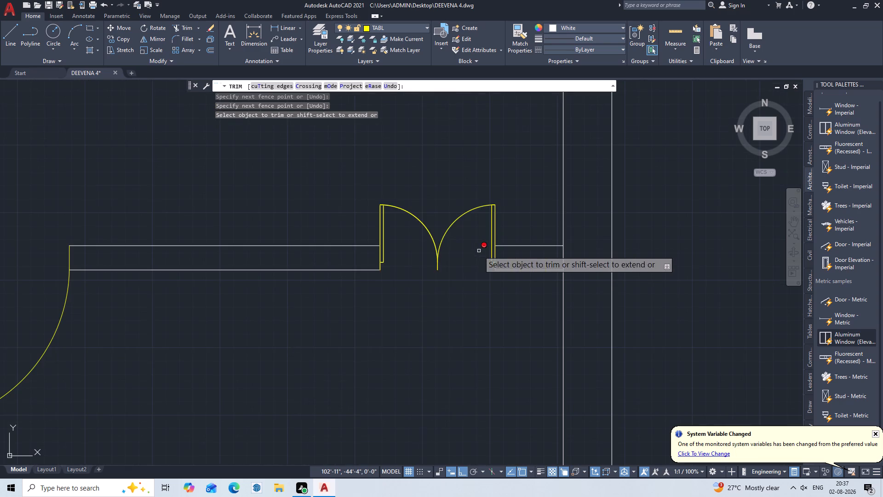
middle_drag(464, 258, 562, 275)
key(Escape)
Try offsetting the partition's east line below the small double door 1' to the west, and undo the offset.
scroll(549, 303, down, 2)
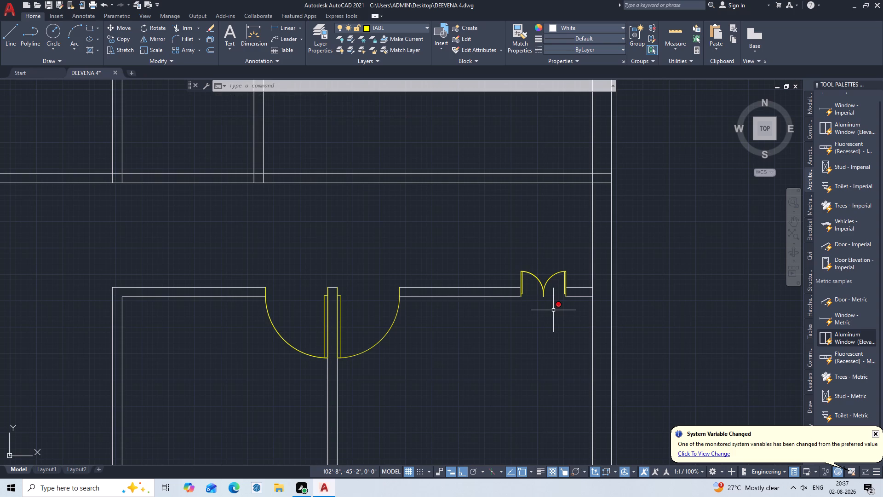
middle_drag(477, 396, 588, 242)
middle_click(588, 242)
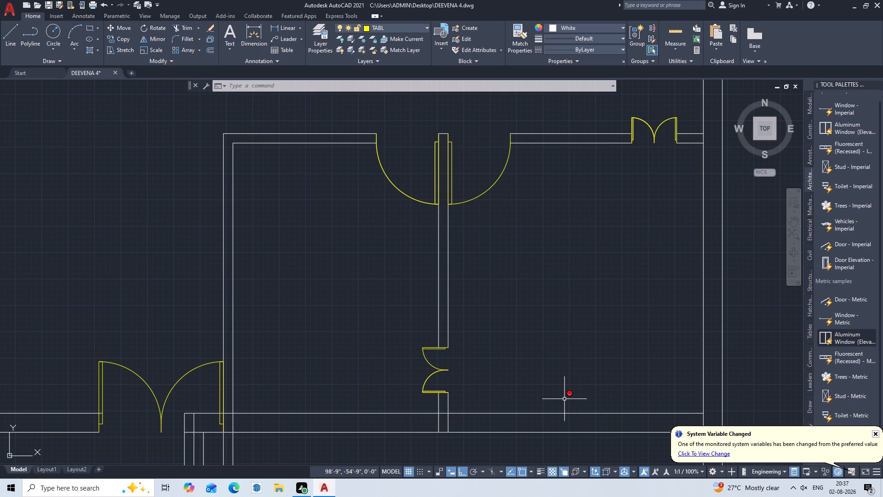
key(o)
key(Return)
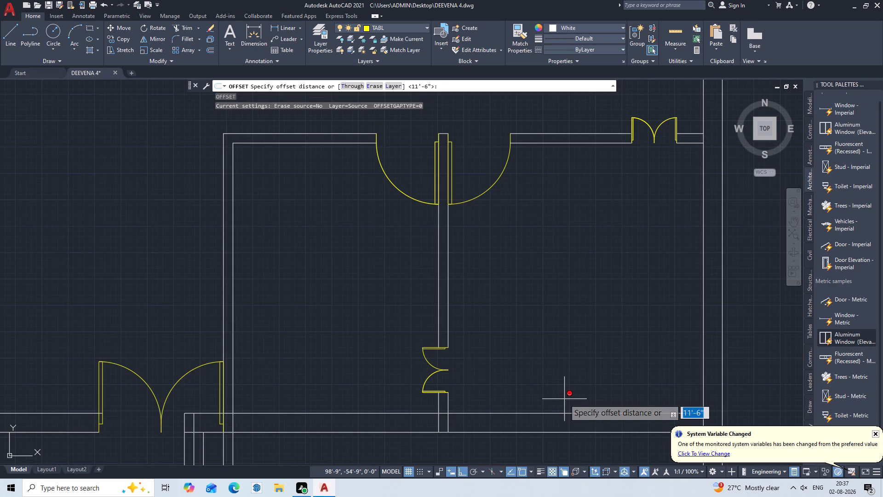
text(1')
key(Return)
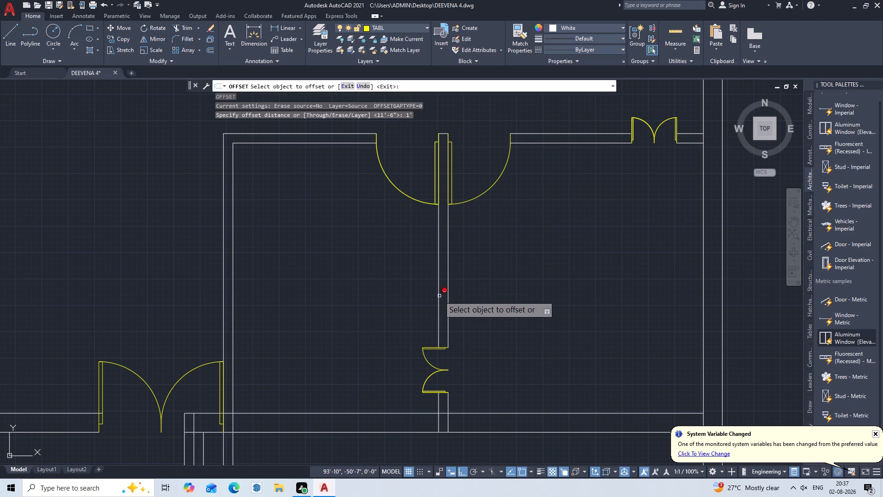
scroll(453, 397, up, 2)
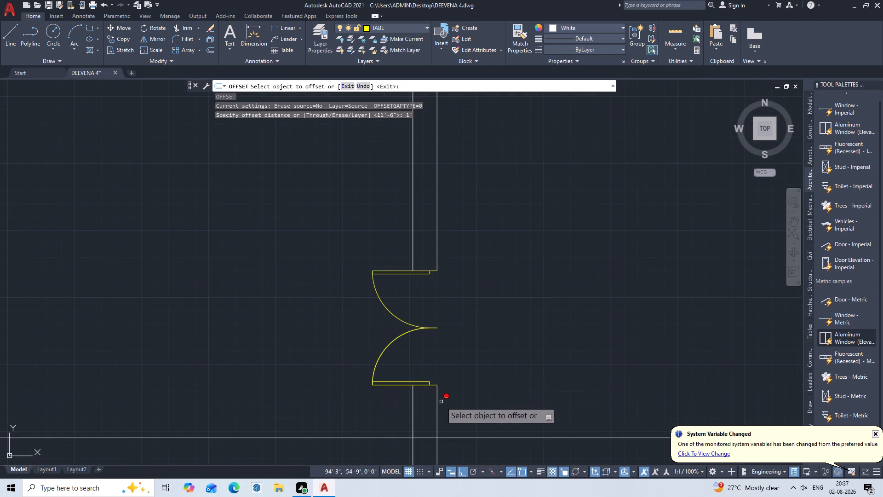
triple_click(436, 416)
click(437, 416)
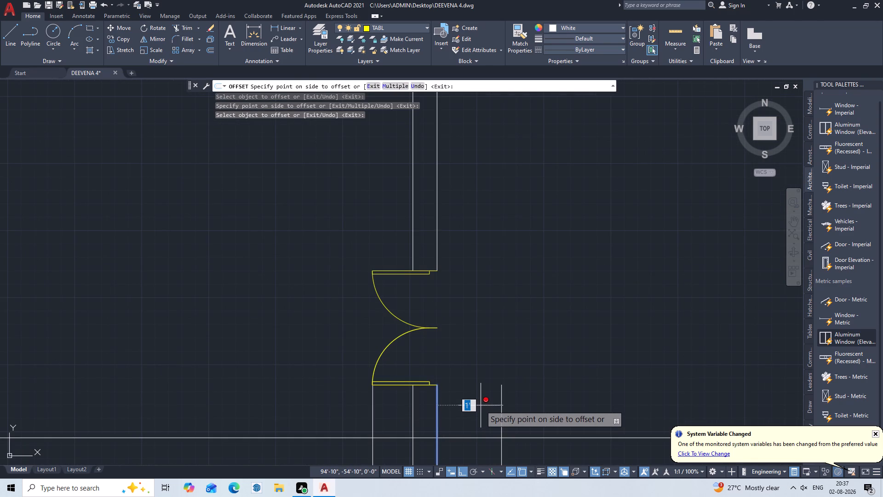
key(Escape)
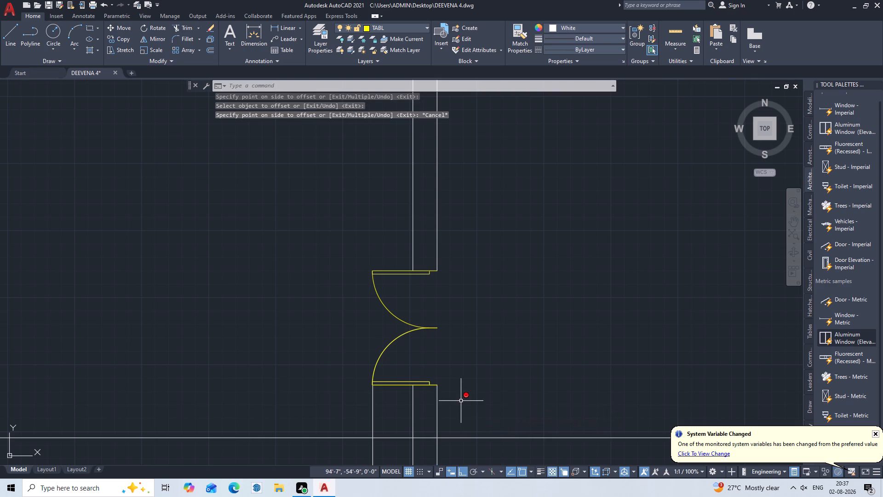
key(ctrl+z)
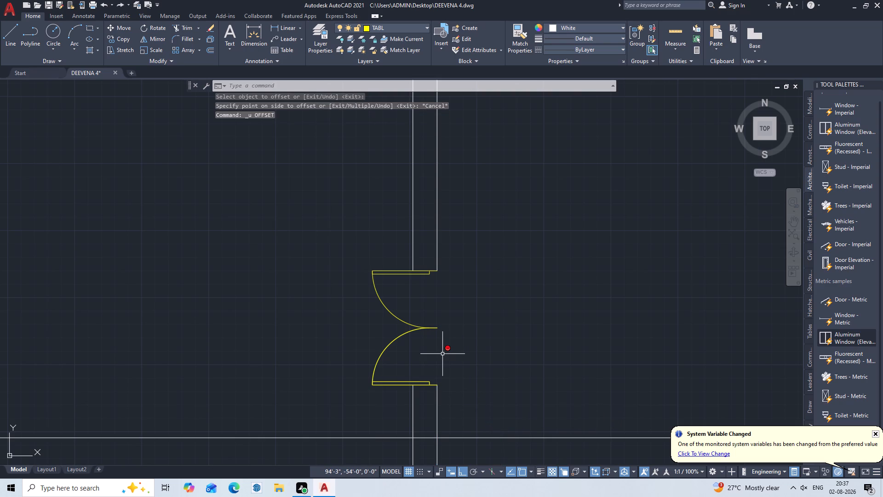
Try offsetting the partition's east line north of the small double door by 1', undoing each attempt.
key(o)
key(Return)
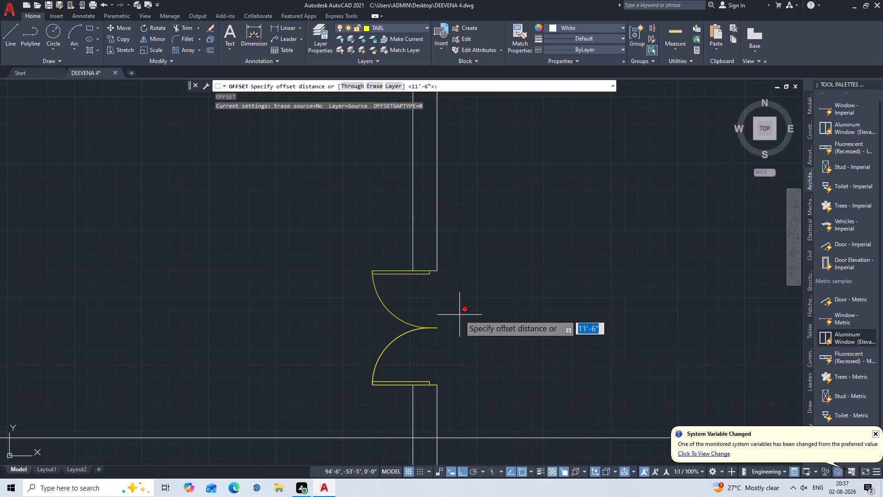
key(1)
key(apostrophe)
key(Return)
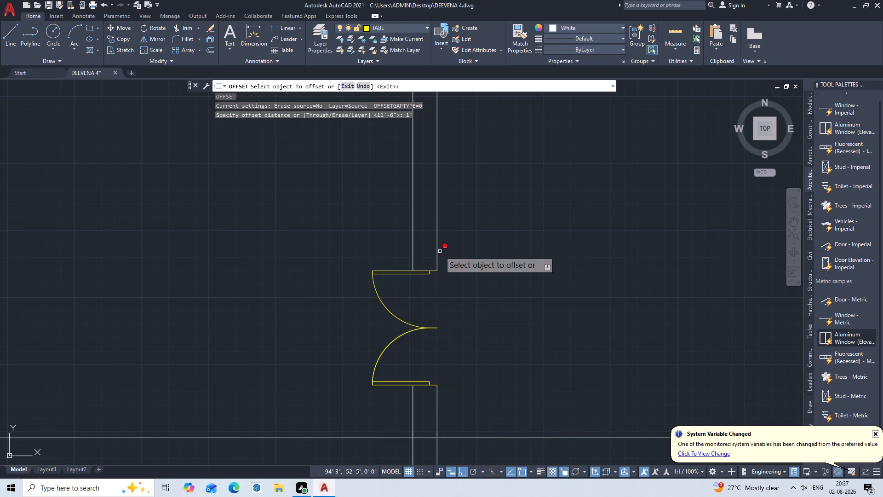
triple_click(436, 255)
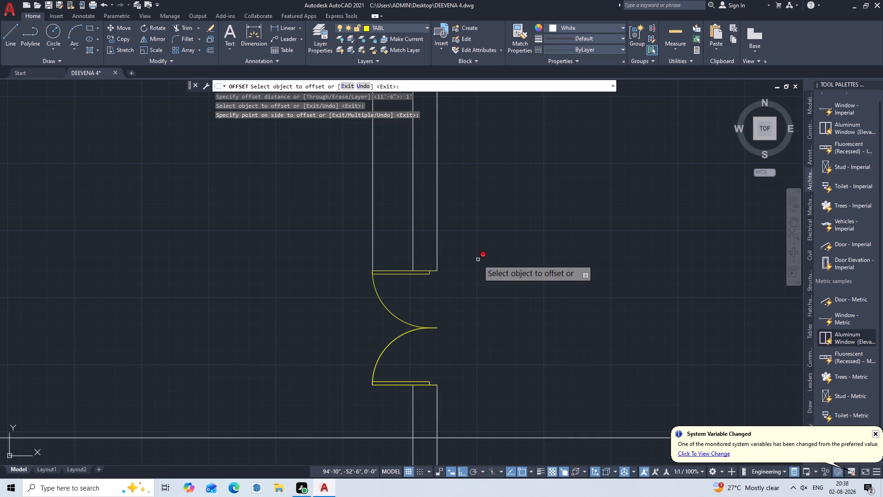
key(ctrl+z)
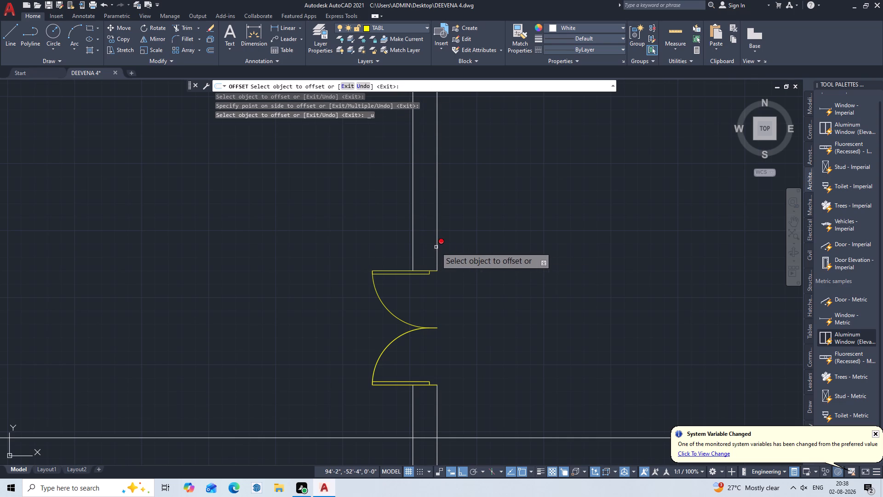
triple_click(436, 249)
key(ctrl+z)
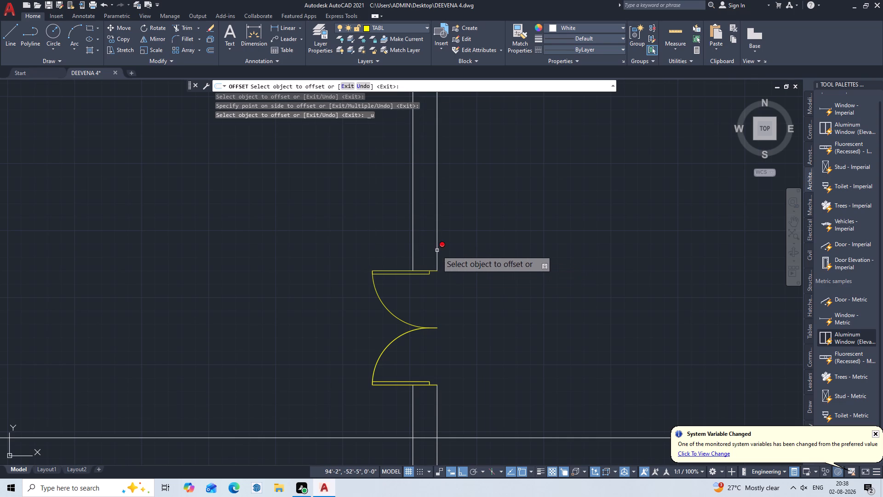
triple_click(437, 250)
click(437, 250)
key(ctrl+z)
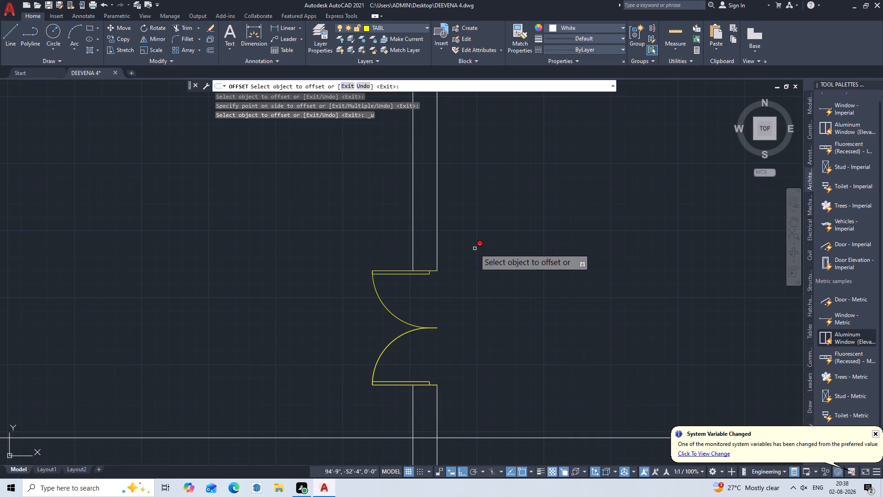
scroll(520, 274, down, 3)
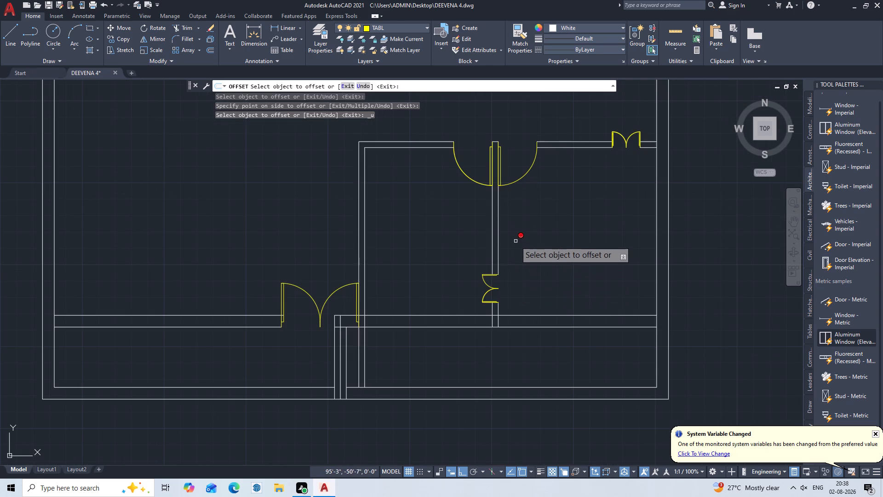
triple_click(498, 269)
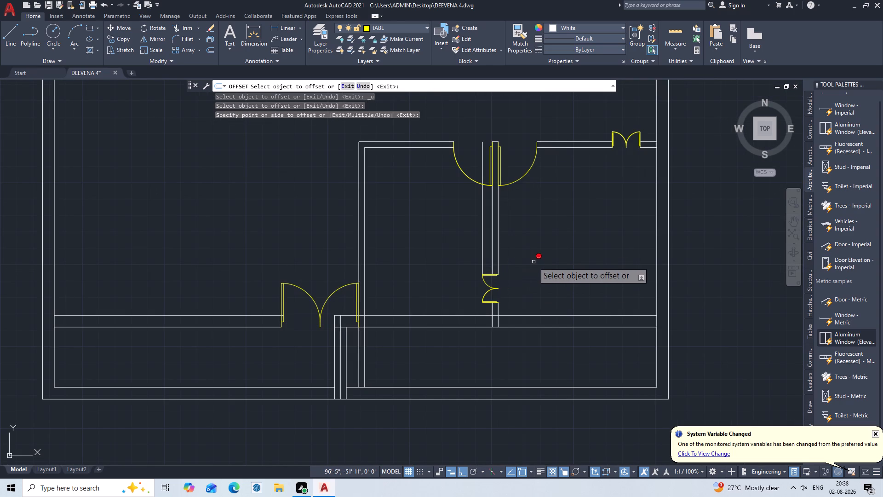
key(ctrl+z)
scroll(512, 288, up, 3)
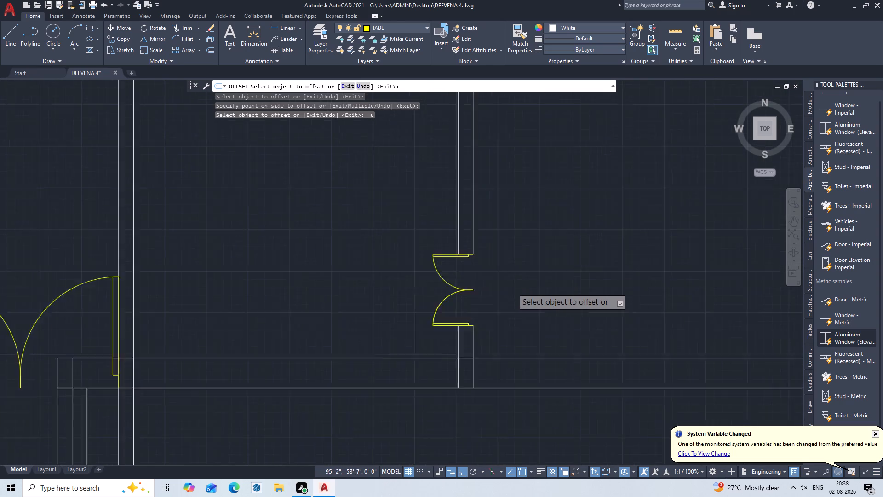
Offset the partition's short east line south of the small double door 1' to the east.
click(450, 384)
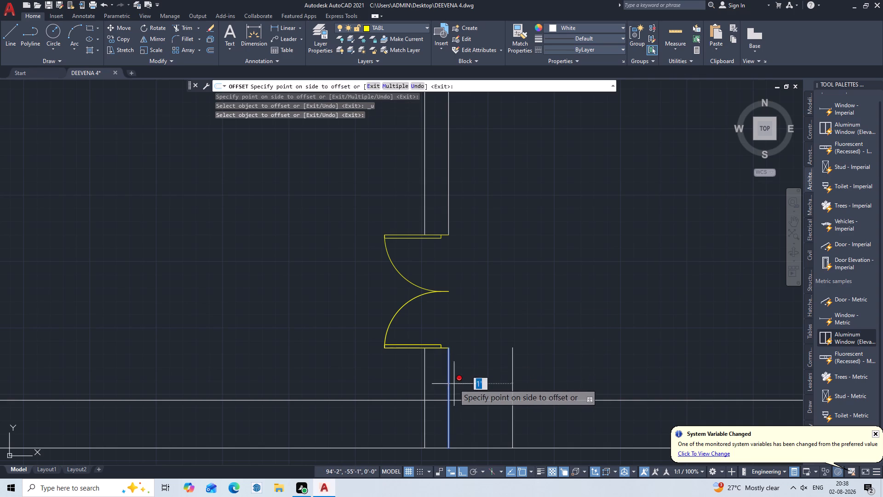
triple_click(478, 377)
click(478, 377)
key(Escape)
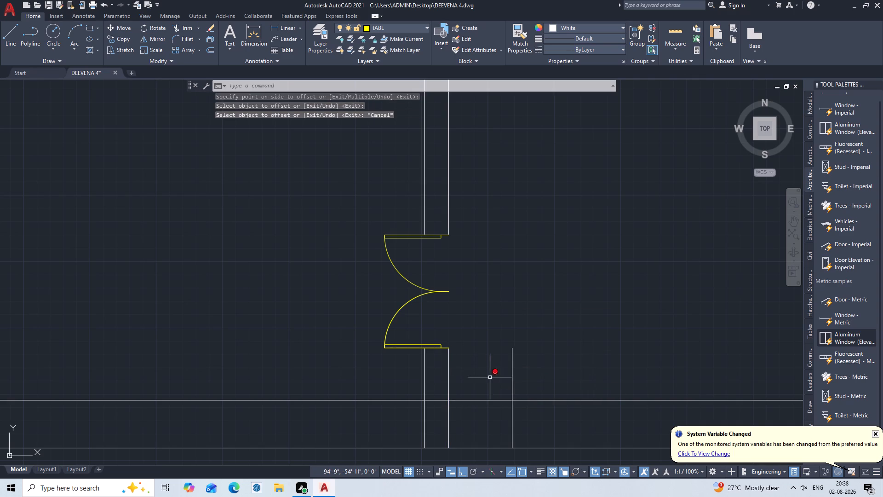
Trim the part of the offset line that crosses the thickness of the horizontal wall south of the small double door.
key(t)
key(r)
key(Return)
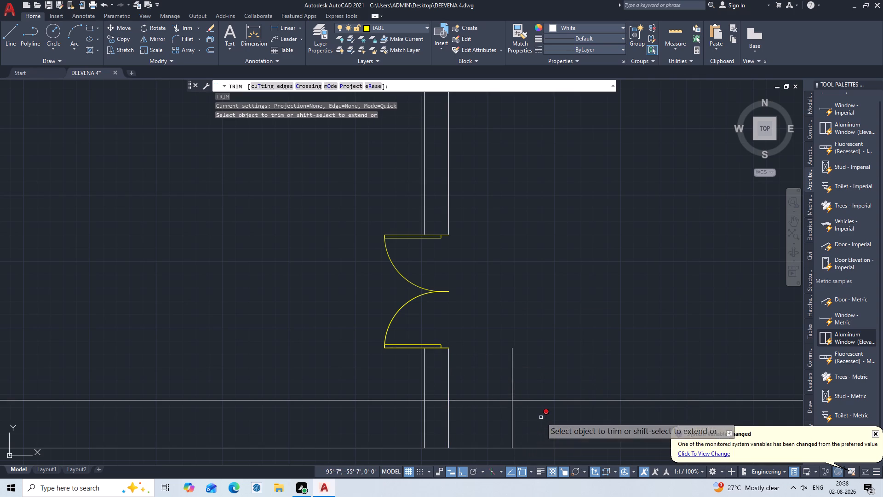
triple_click(541, 417)
drag(539, 417, 533, 417)
triple_click(505, 428)
click(505, 428)
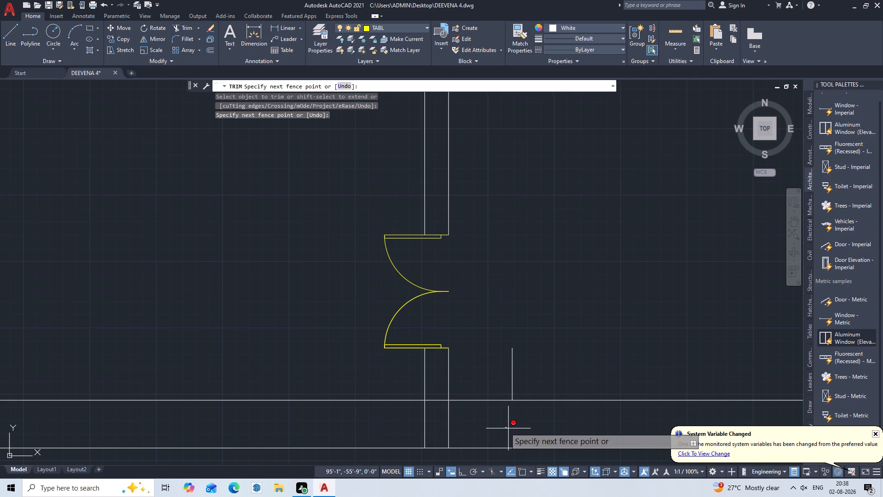
key(Escape)
scroll(554, 311, down, 1)
right_click(556, 310)
right_click(556, 310)
middle_drag(556, 308, 543, 328)
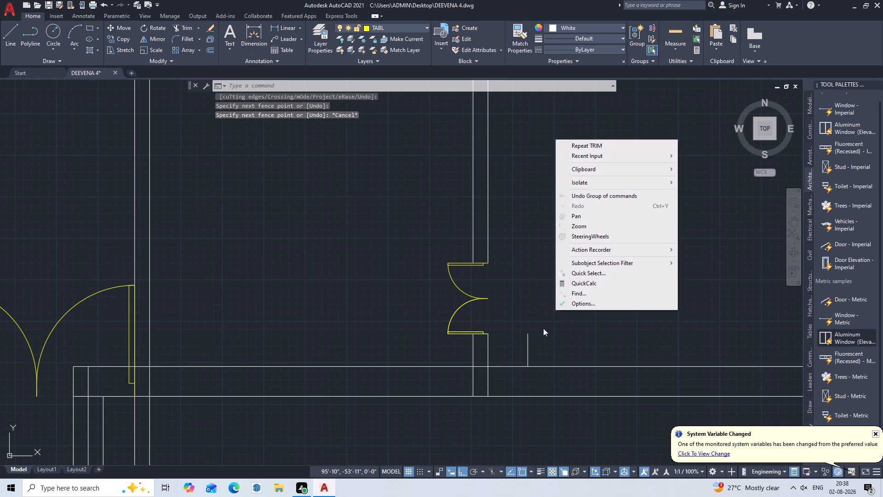
middle_drag(543, 328, 512, 378)
key(Escape)
key(Escape)
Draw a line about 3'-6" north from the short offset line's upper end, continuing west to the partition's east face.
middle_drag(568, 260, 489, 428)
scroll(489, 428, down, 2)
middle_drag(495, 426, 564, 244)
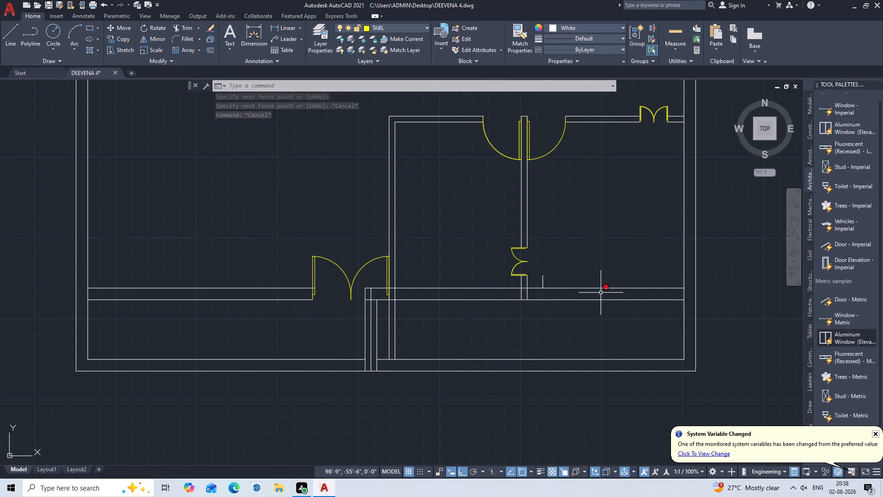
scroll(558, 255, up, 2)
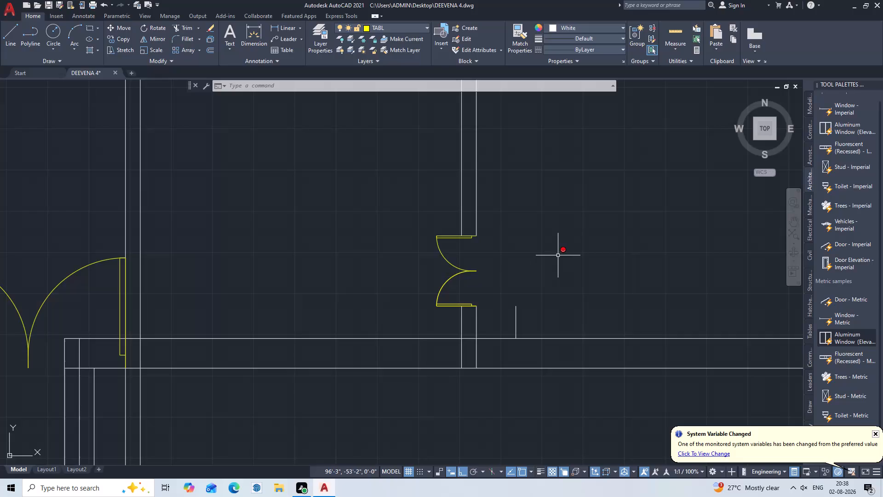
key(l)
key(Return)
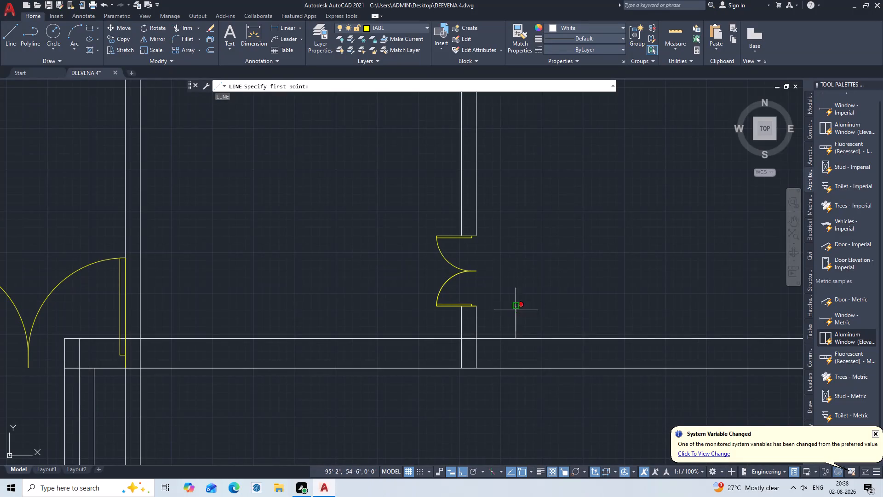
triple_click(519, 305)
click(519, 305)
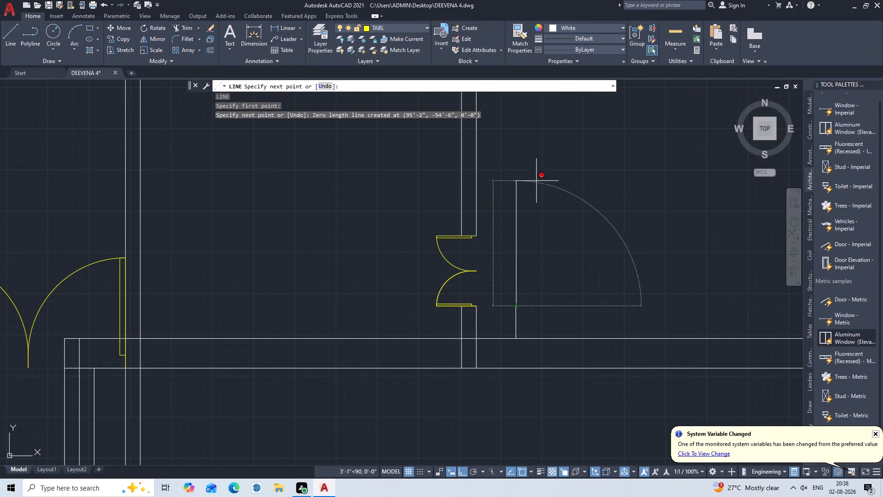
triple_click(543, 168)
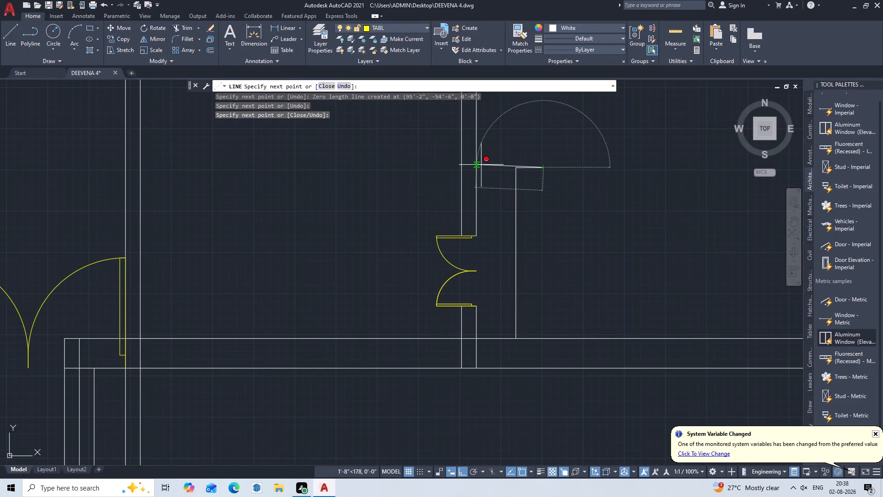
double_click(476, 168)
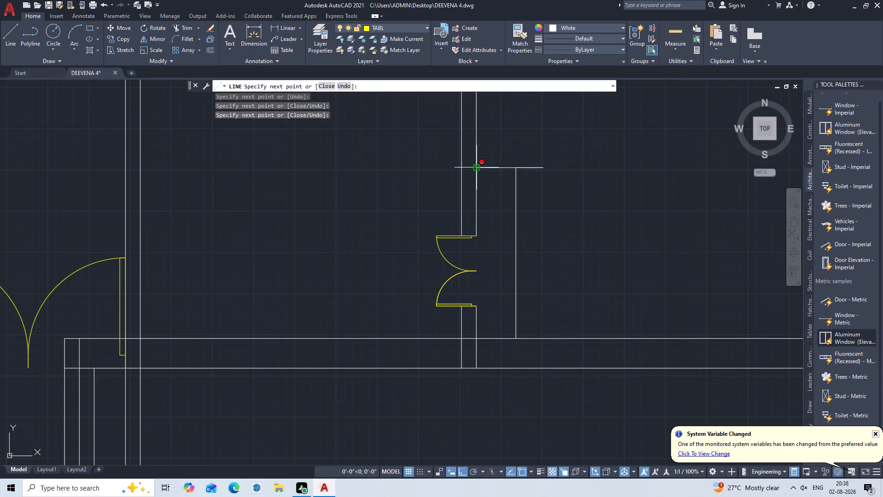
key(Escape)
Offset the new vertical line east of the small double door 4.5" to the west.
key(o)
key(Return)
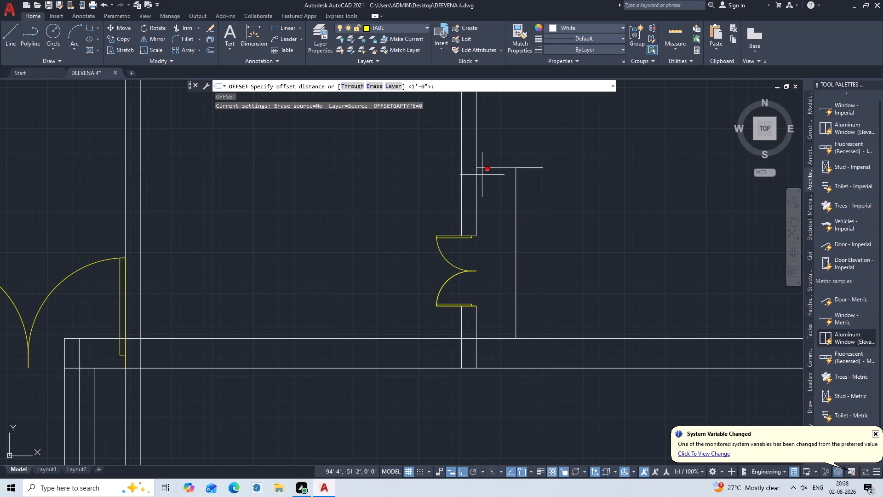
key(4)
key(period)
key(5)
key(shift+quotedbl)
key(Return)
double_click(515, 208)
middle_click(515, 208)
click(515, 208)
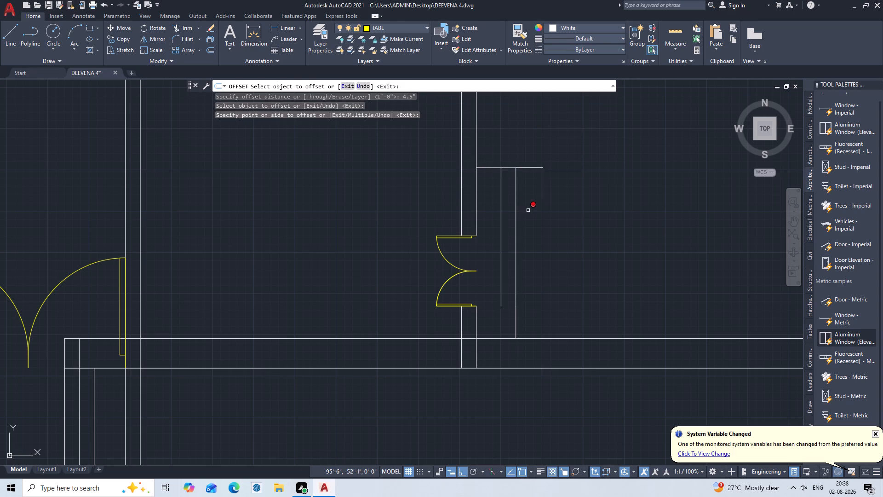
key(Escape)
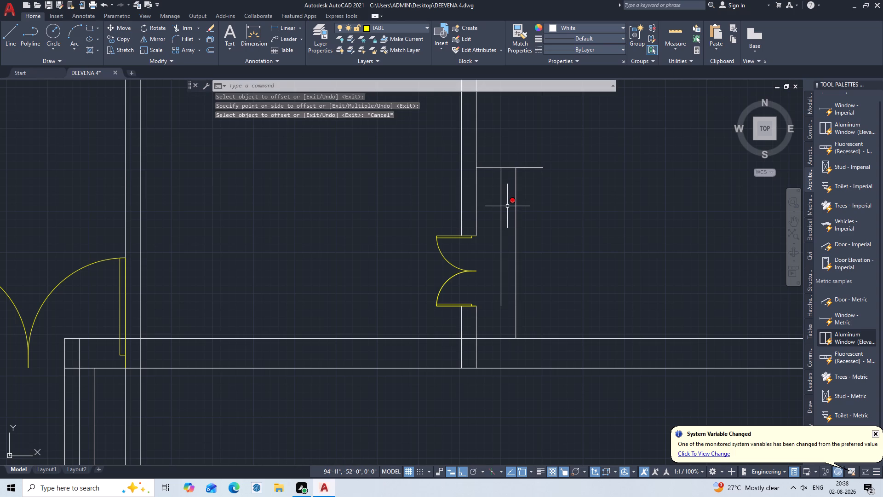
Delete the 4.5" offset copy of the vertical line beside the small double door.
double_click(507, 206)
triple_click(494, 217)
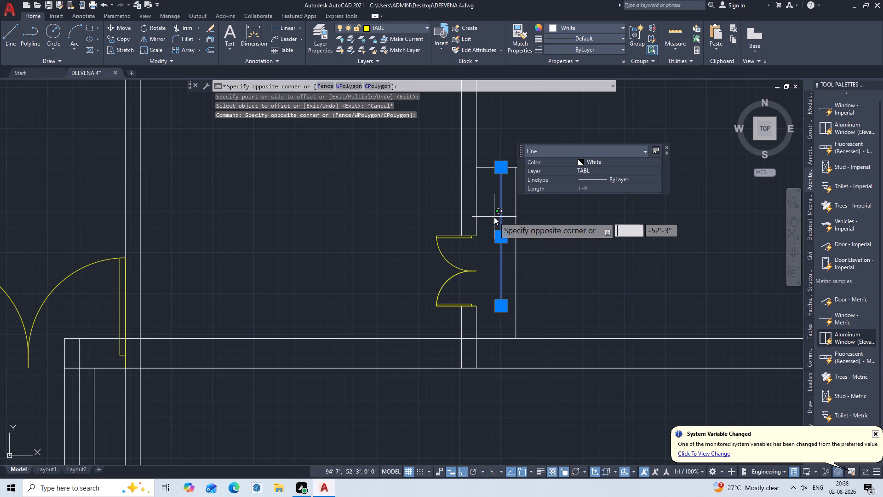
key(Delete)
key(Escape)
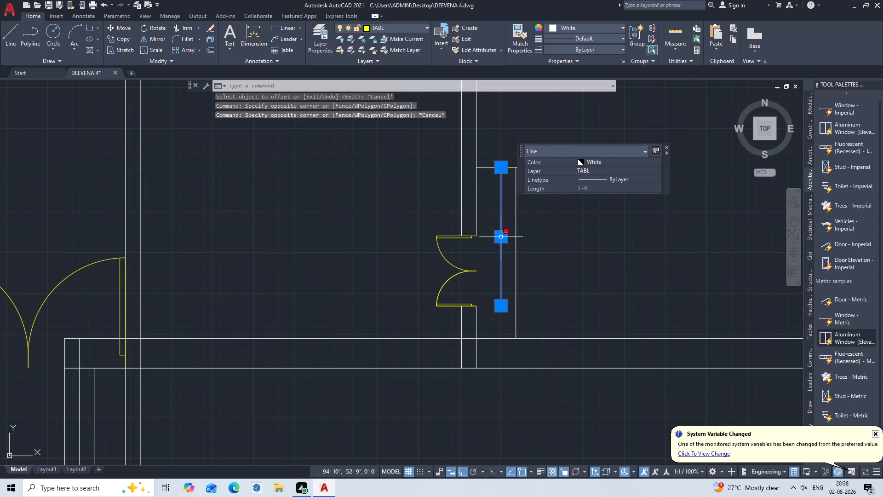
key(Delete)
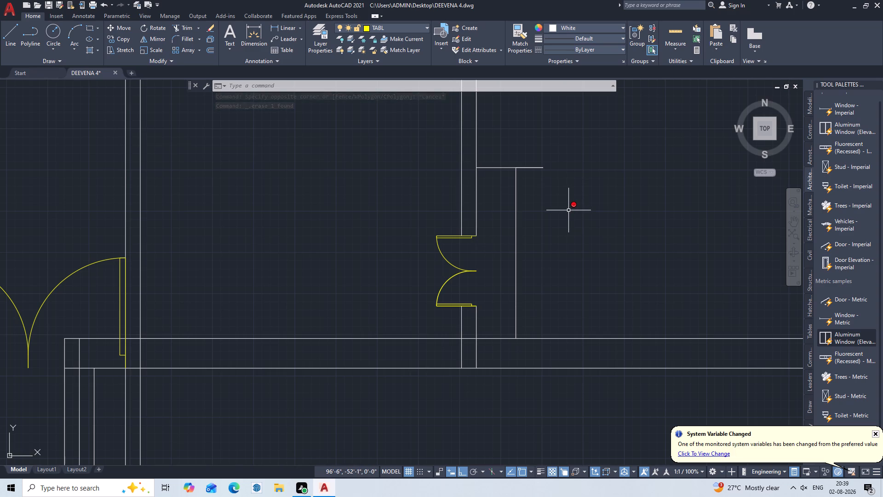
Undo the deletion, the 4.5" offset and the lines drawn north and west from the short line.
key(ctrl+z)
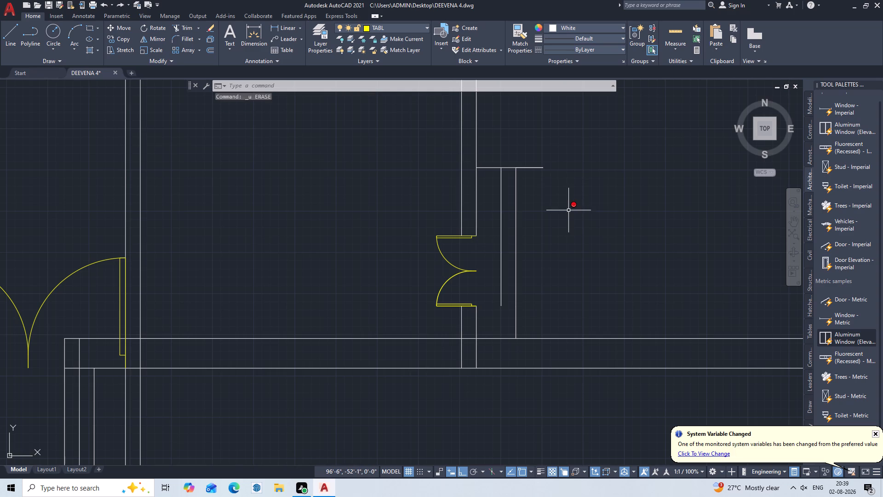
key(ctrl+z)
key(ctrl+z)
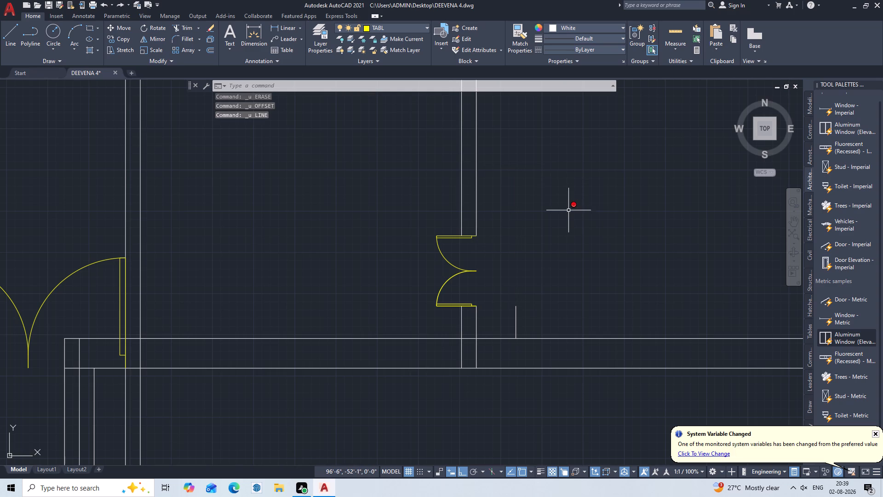
Draw a line straight north from the short line's upper end past the small double door, and west to the partition's east face.
key(l)
key(Return)
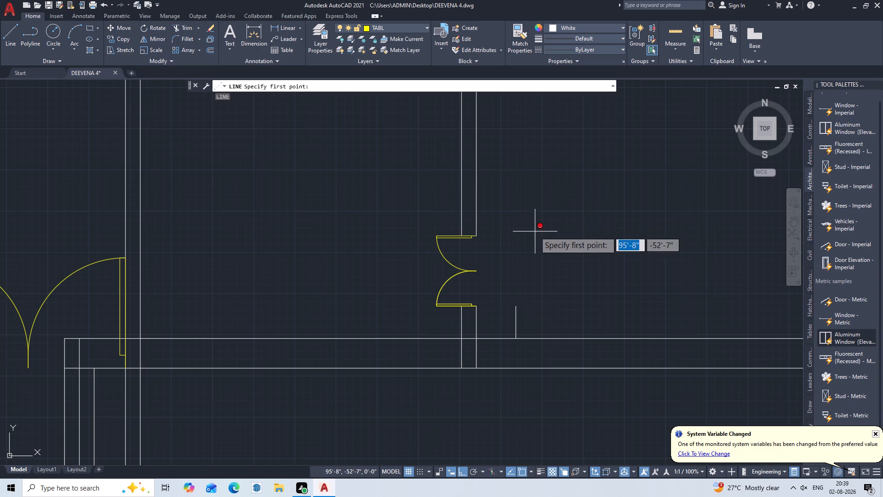
double_click(515, 304)
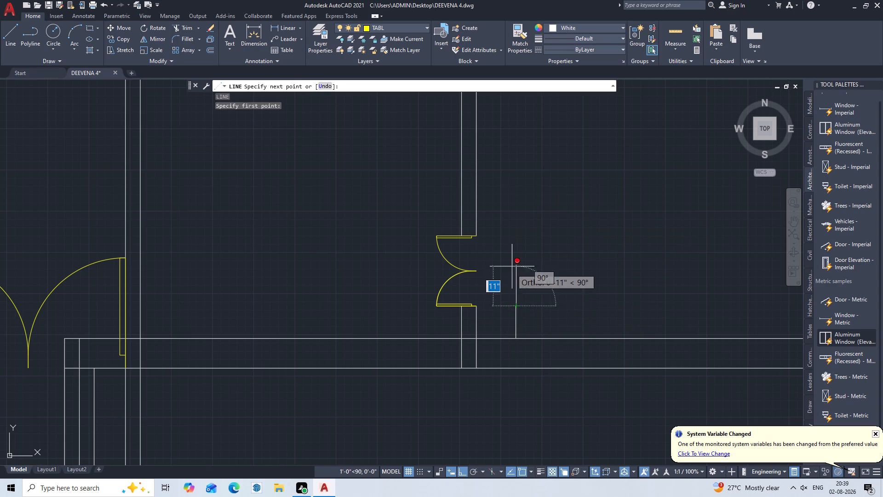
click(518, 162)
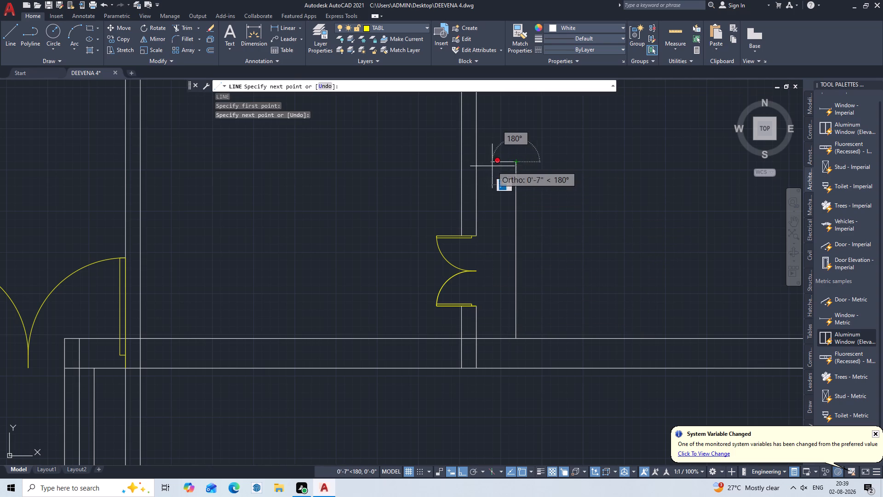
double_click(476, 161)
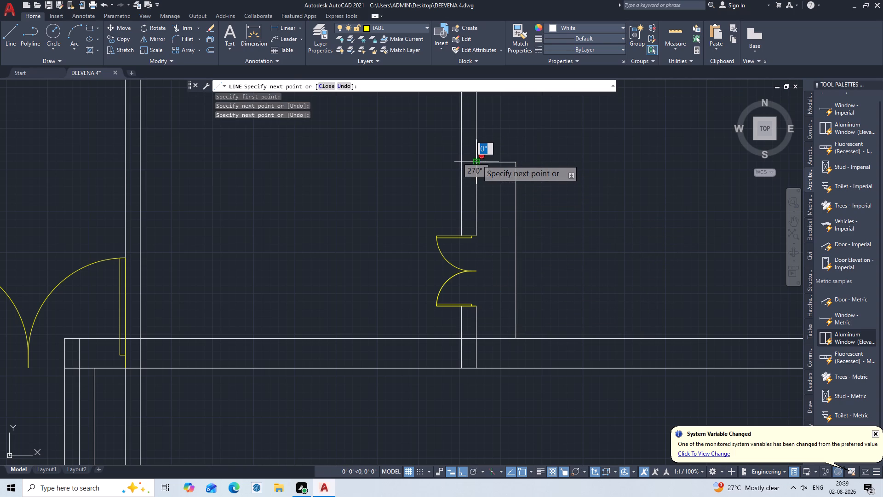
key(Escape)
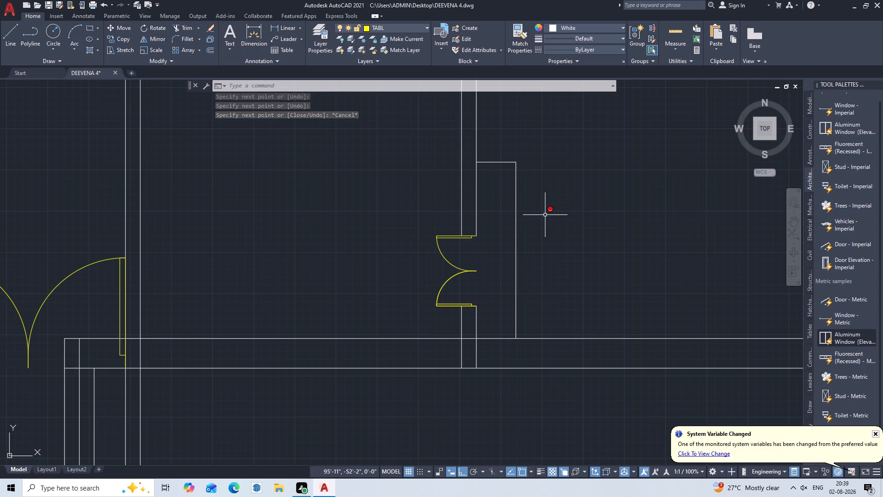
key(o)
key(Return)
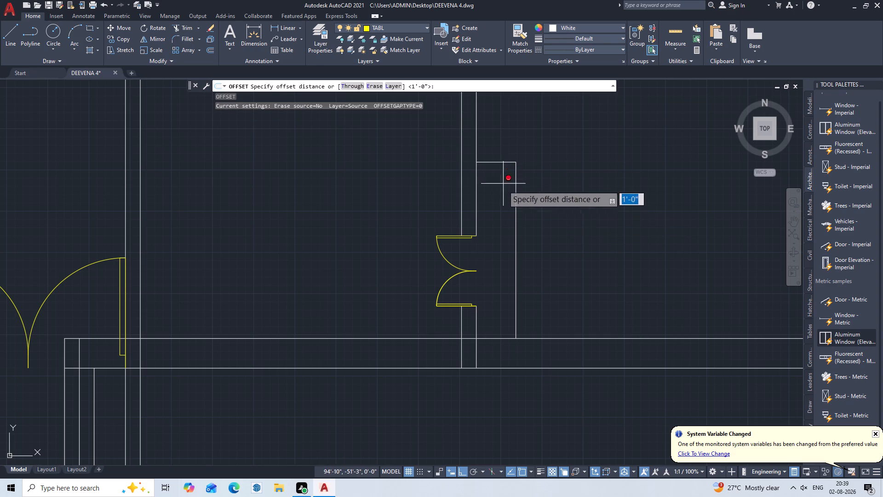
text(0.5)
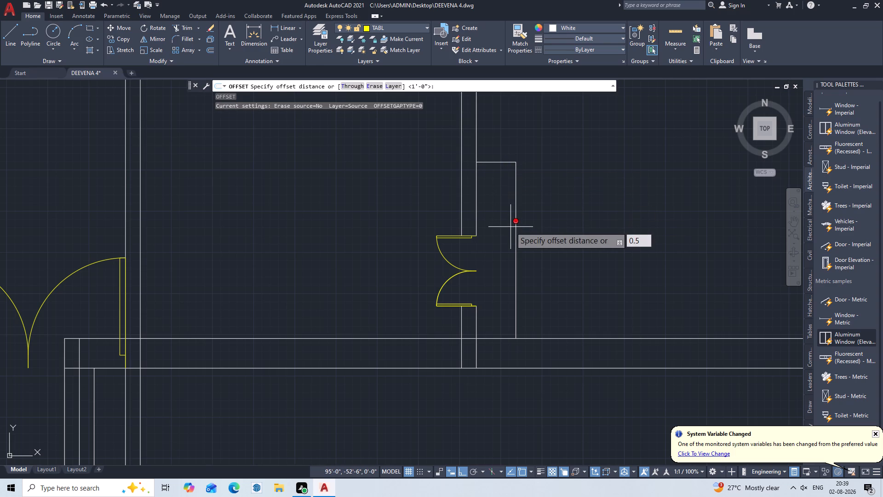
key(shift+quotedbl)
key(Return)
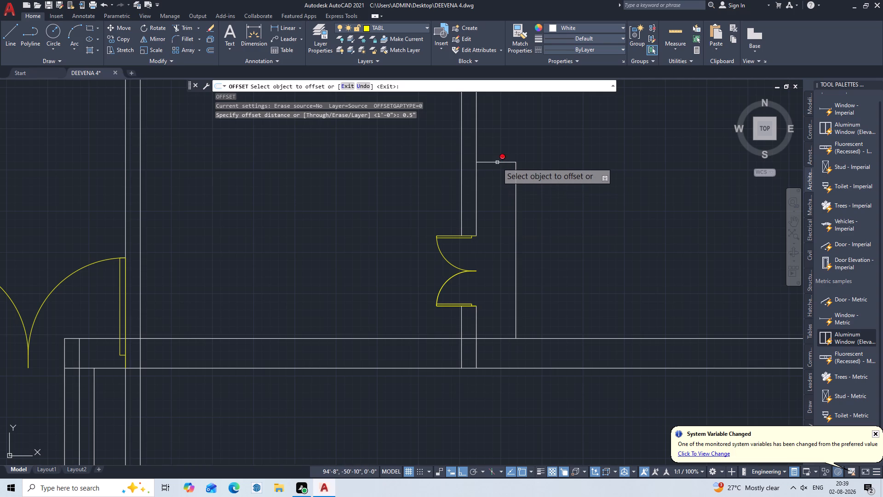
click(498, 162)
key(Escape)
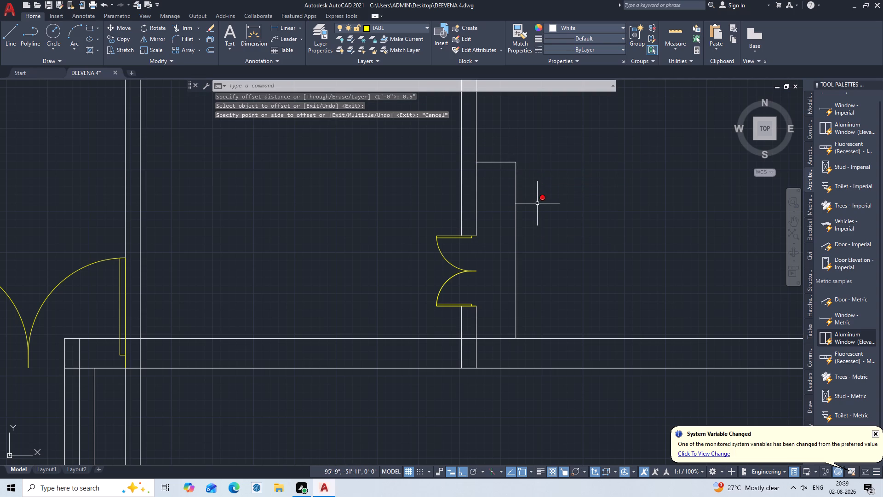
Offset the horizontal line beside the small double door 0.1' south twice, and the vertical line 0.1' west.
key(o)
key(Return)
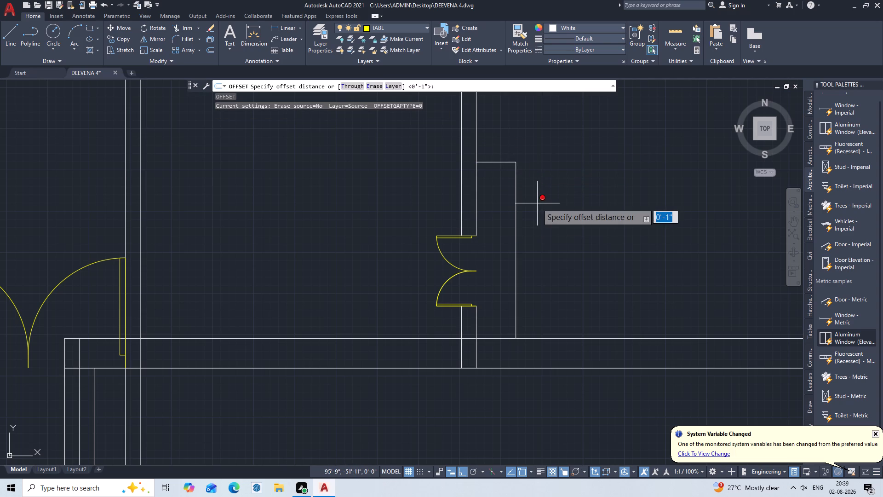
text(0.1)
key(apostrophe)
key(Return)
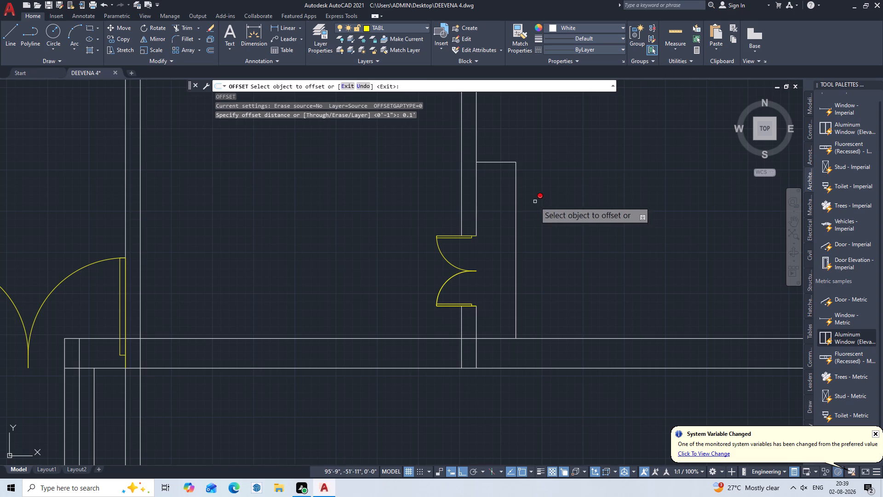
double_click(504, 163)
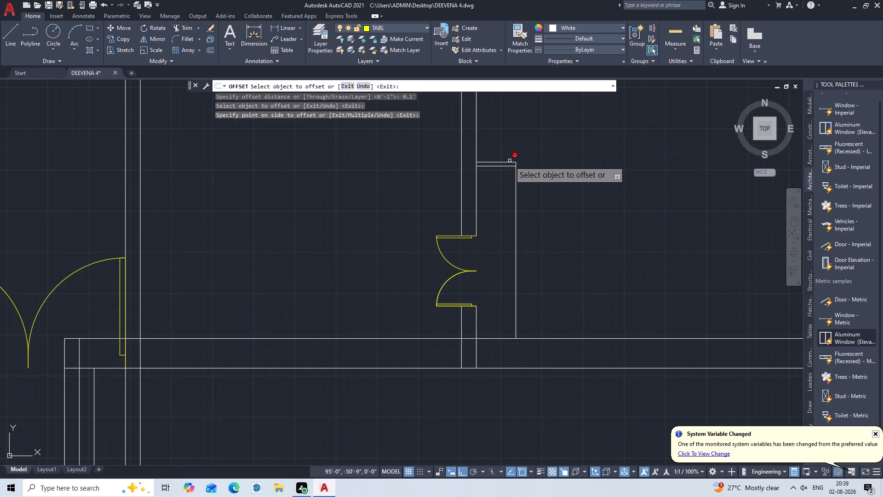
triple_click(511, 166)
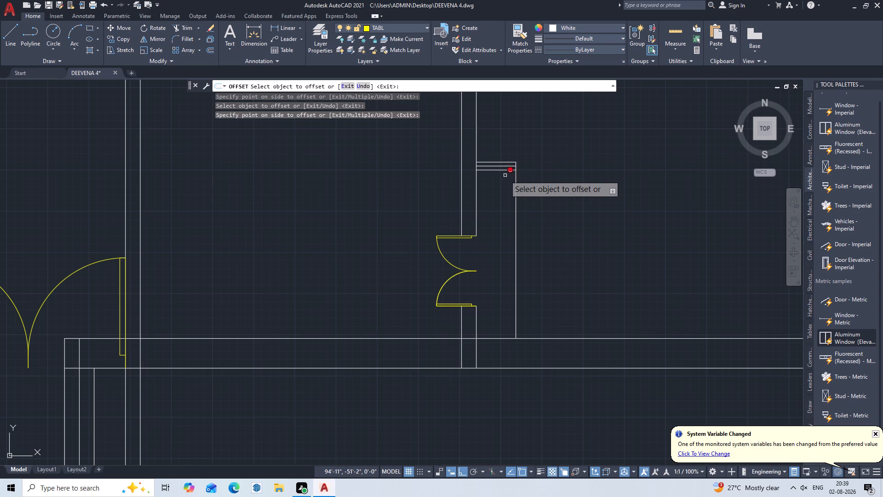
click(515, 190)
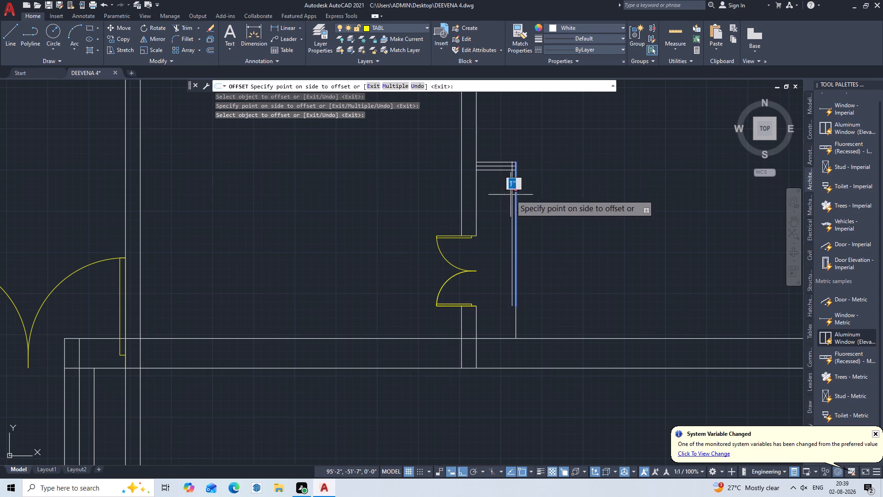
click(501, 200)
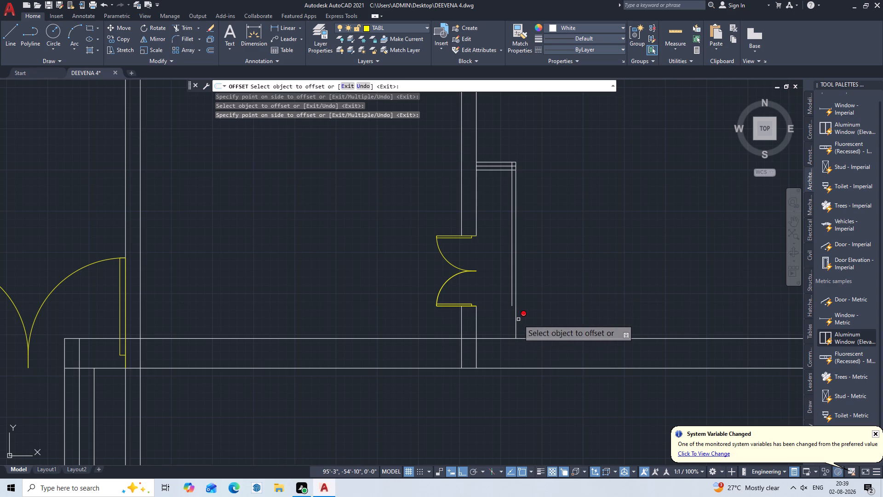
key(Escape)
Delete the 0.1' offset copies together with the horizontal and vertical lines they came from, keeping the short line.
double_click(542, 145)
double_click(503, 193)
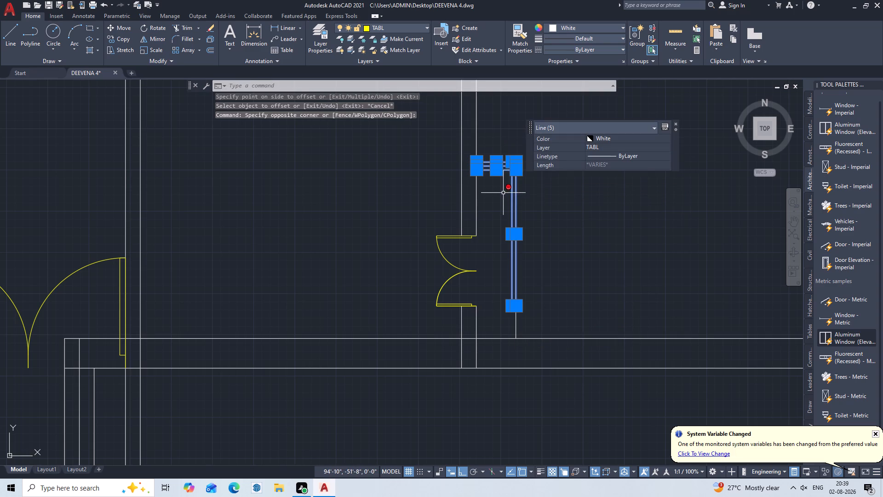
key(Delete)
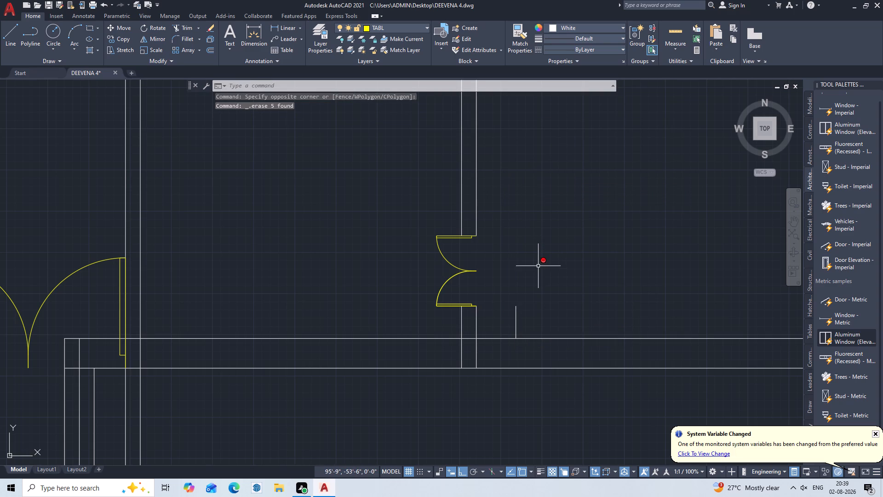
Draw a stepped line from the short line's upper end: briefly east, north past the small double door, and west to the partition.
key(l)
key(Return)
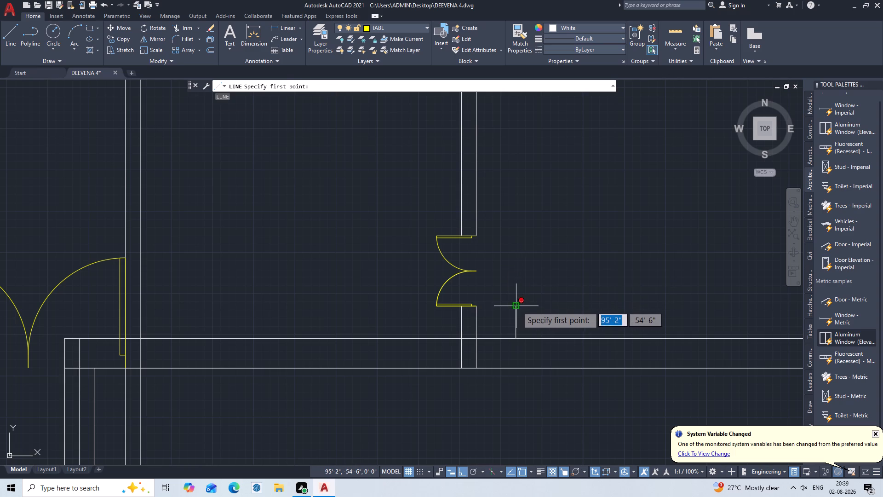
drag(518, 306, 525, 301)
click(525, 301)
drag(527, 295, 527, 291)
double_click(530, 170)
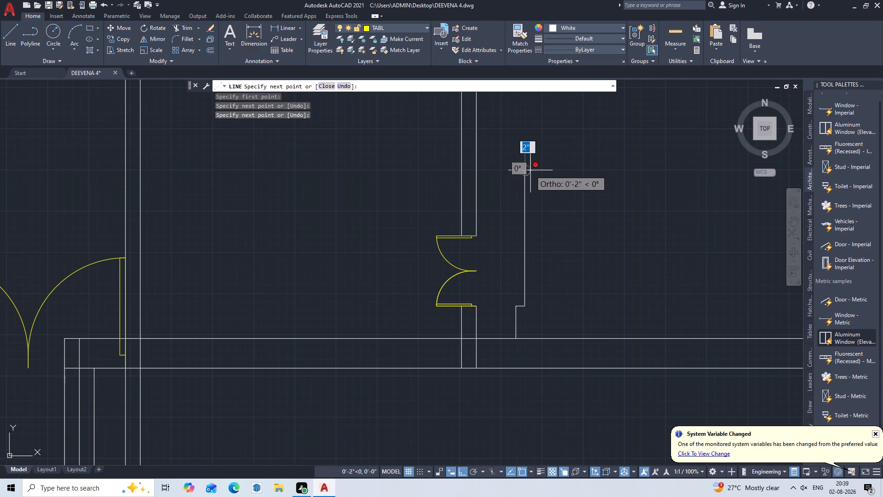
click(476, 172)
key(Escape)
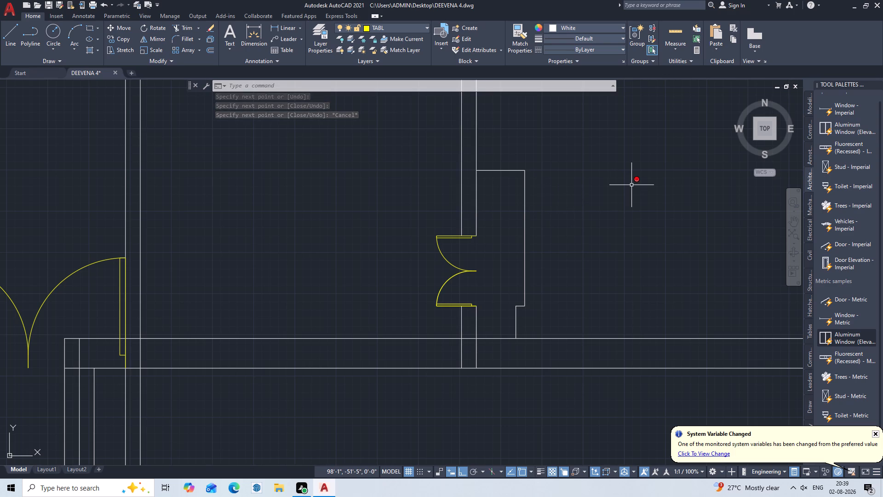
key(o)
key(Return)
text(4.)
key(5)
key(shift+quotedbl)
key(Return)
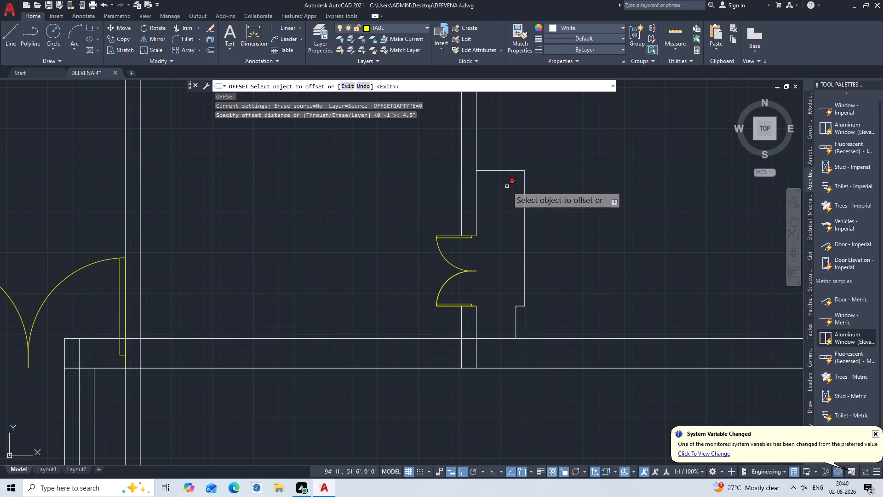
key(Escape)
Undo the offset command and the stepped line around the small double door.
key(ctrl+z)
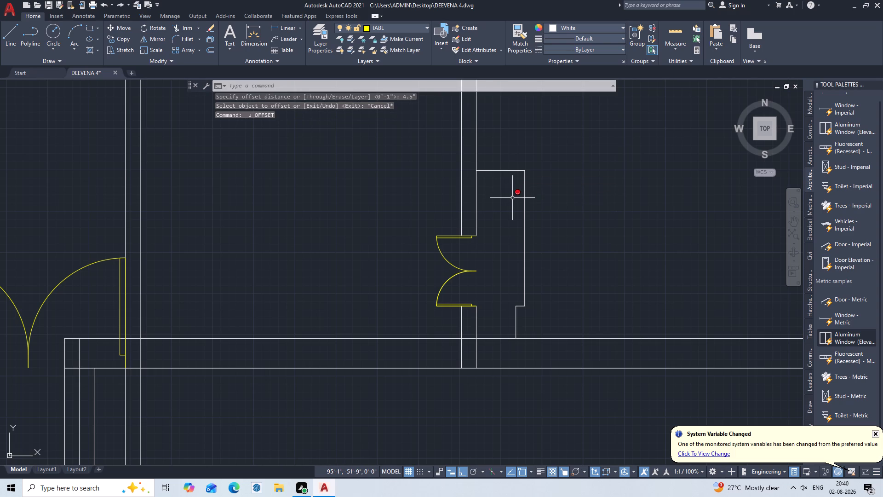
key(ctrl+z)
Draw a line from the short line's upper end north past the small double door, and about 1' west to the partition's east face.
key(l)
key(Return)
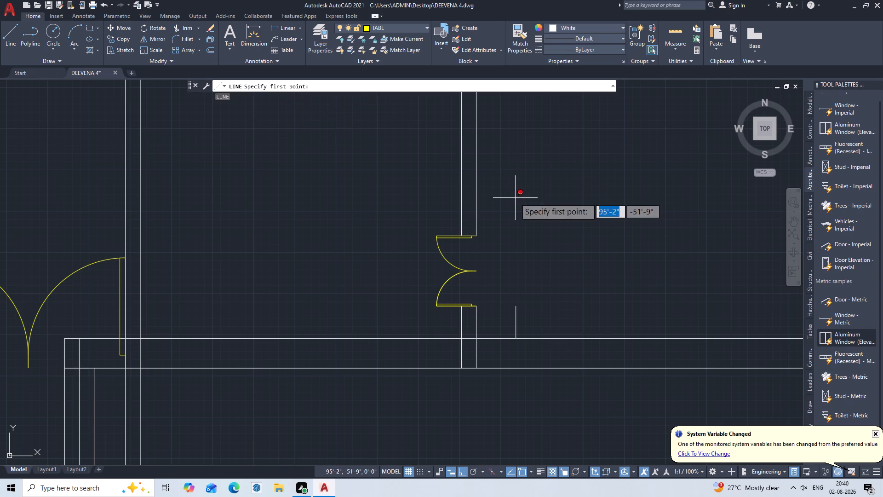
click(513, 304)
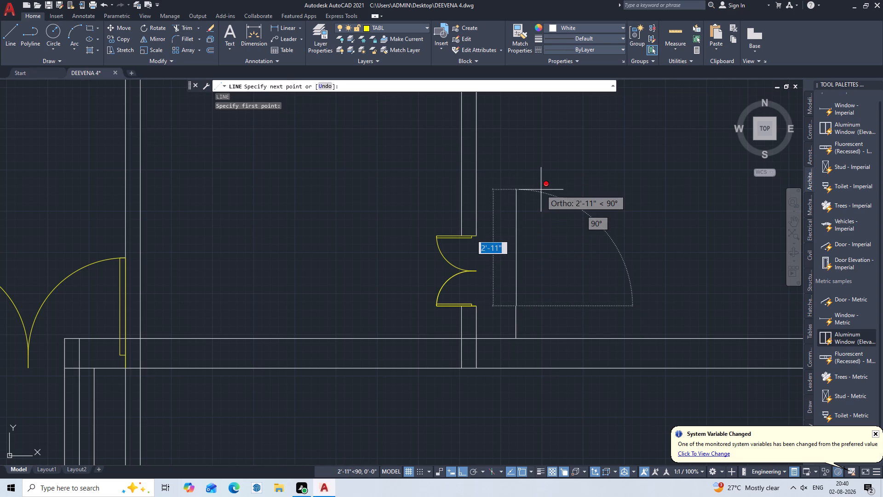
click(545, 173)
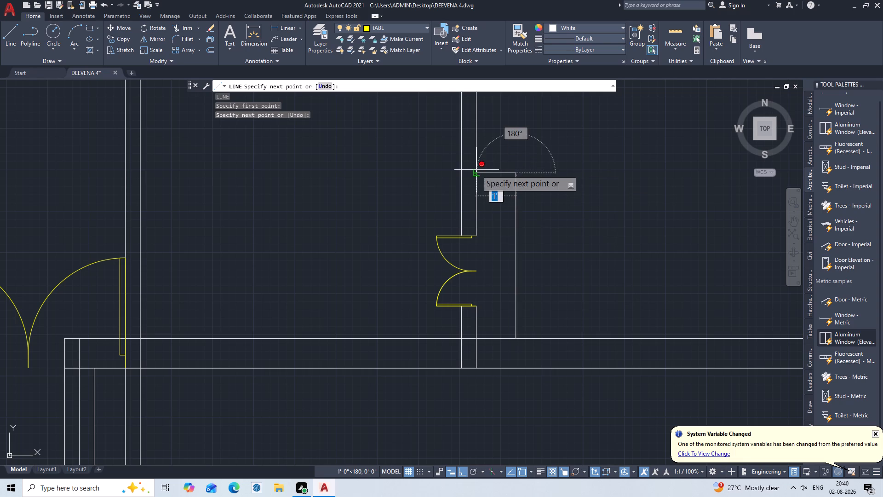
click(476, 170)
key(Escape)
Offset the new horizontal line north of the small double door 4.5" to the north.
key(o)
key(Return)
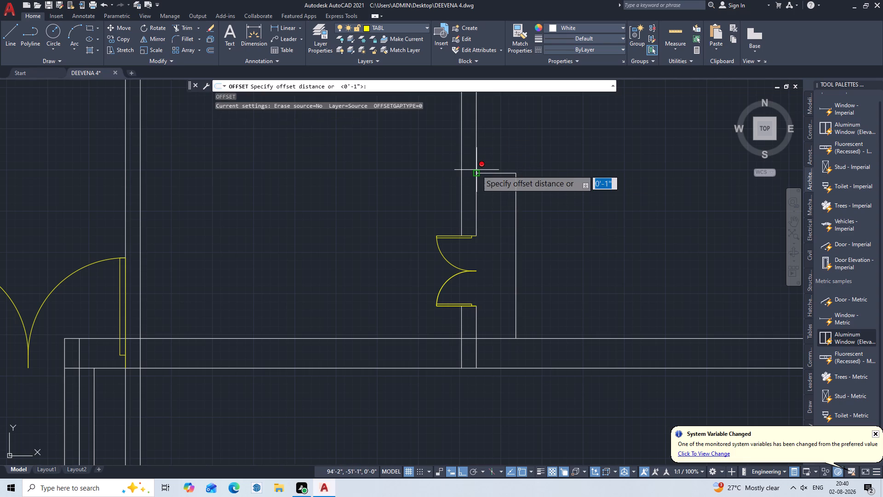
key(4)
text(.5")
key(Return)
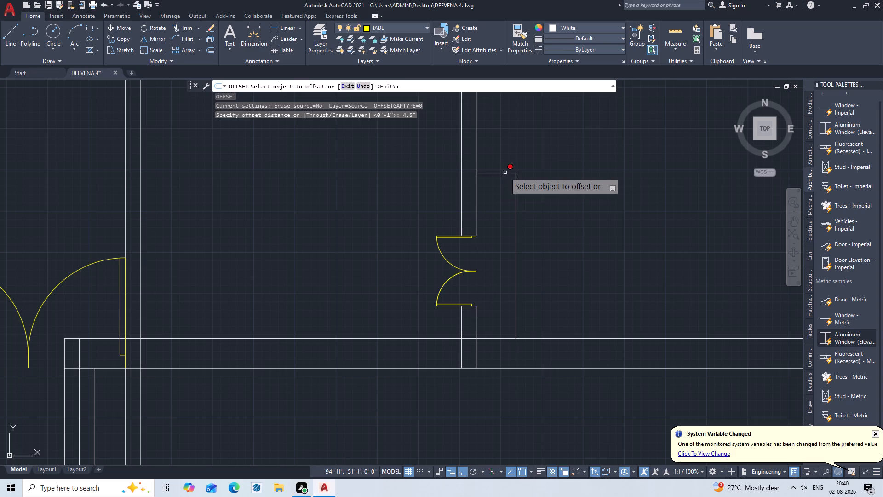
double_click(505, 173)
double_click(504, 163)
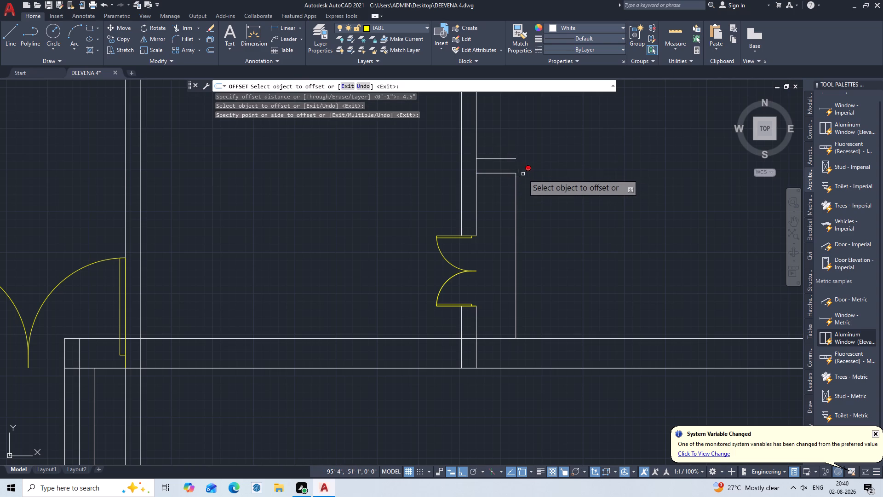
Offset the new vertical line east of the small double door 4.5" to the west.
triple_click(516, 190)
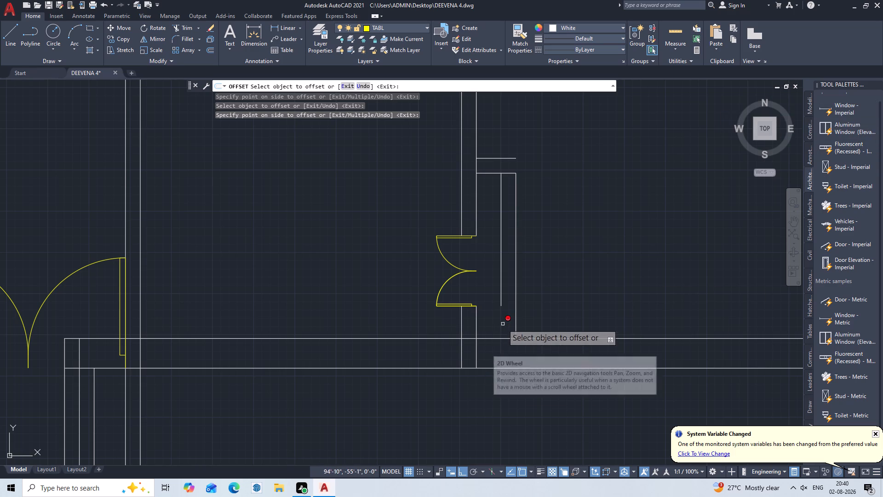
Offset the short line and the long vertical line above it 4.5" to the east.
double_click(516, 326)
click(532, 327)
double_click(532, 330)
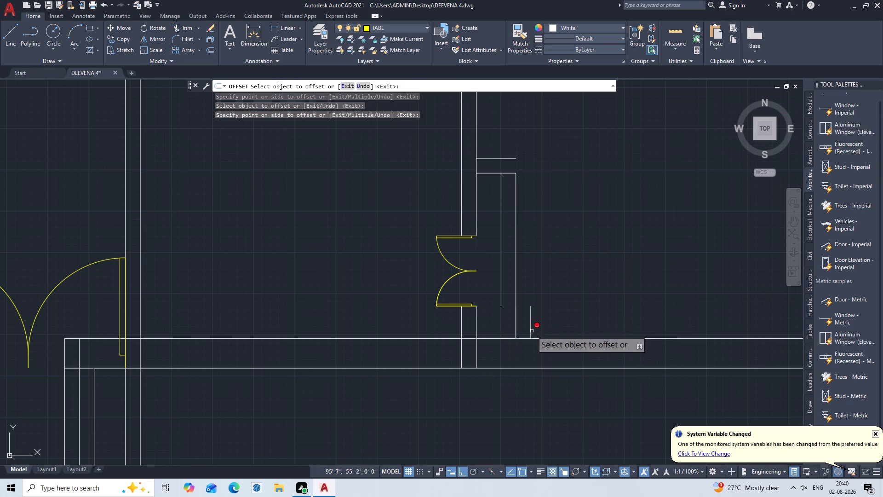
double_click(516, 288)
double_click(530, 281)
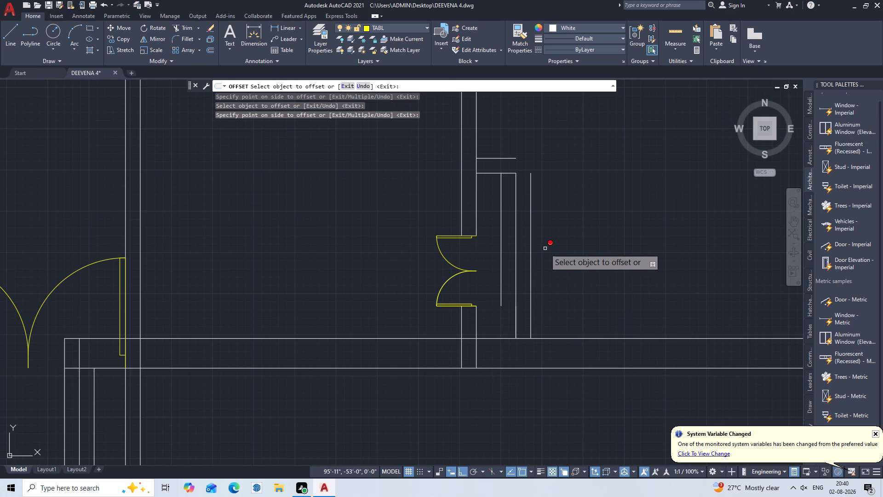
key(Escape)
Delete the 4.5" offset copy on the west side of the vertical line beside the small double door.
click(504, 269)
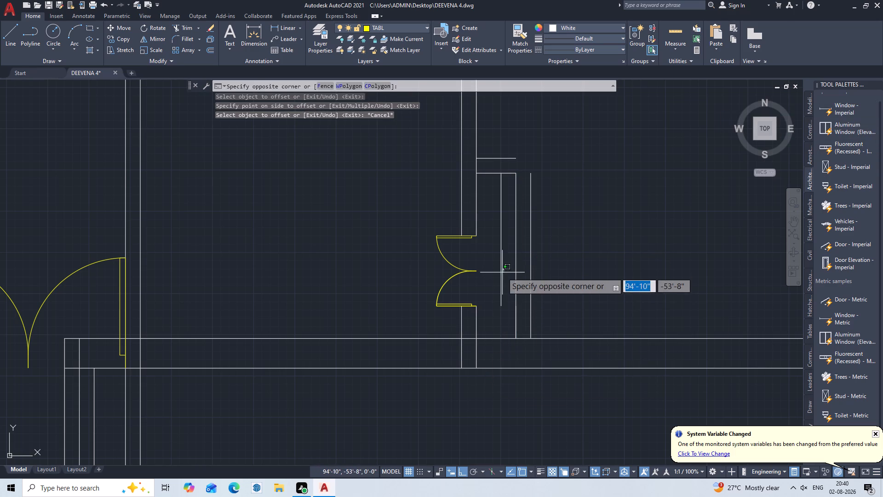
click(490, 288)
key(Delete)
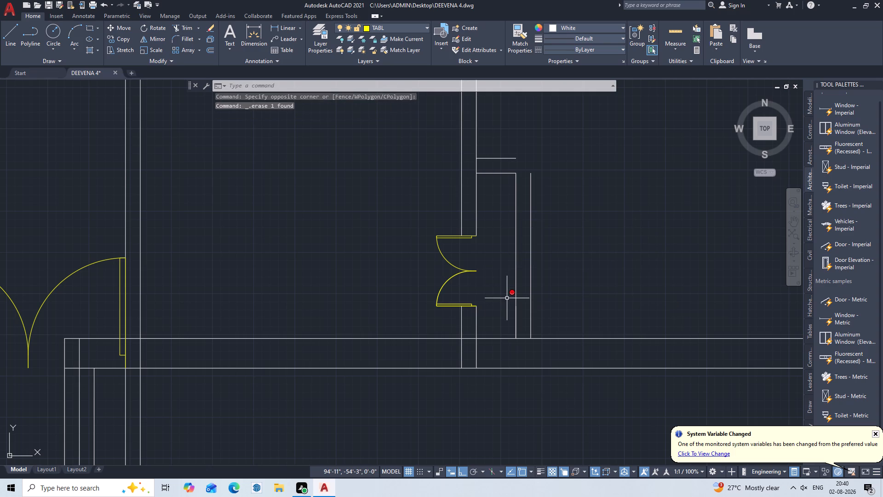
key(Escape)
Draw a line straight east from the east end of the upper horizontal line, past the outer vertical line.
key(l)
key(Return)
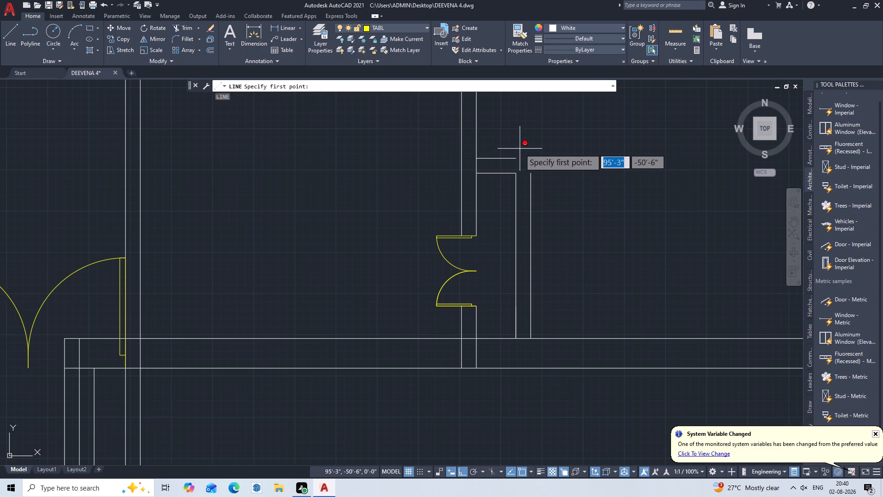
triple_click(514, 161)
triple_click(564, 155)
key(Escape)
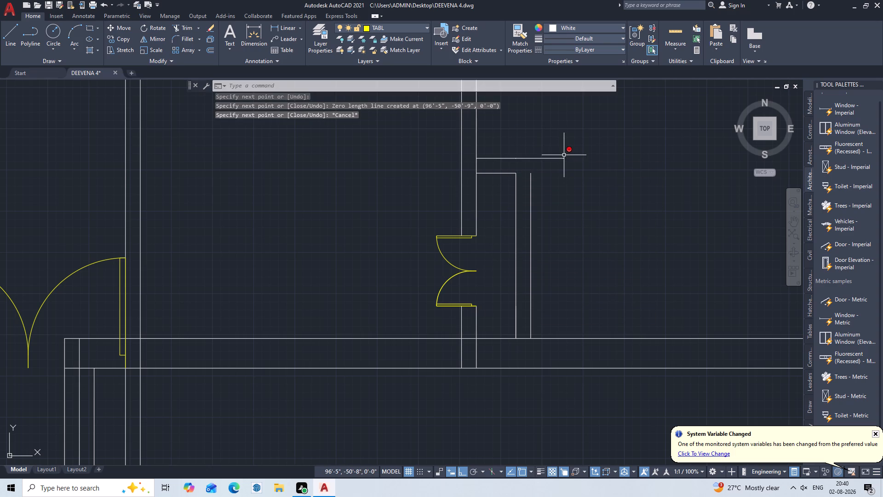
Extend the outer vertical line north to the upper horizontal line and south to the far line of the horizontal wall.
key(e)
key(x)
key(Return)
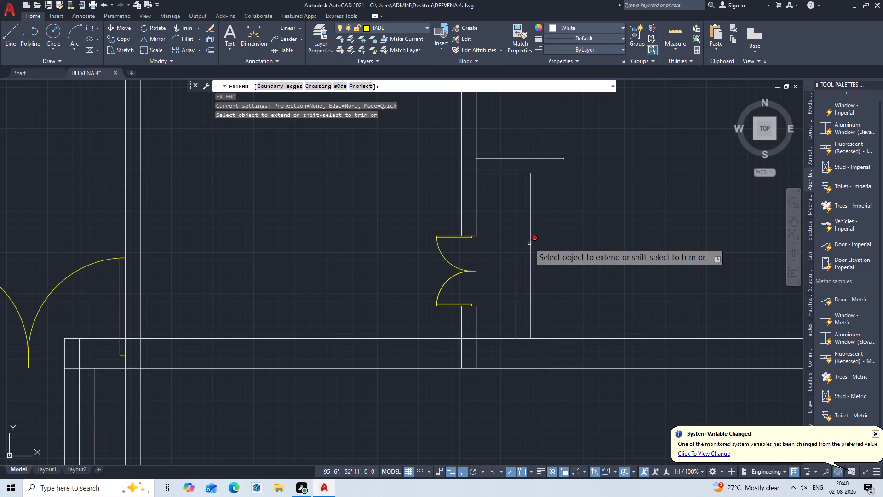
double_click(541, 243)
double_click(523, 285)
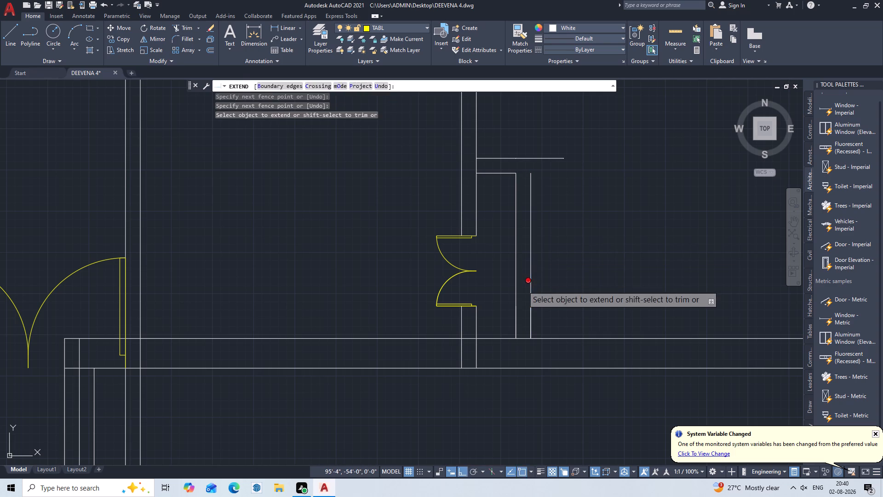
click(550, 254)
click(550, 254)
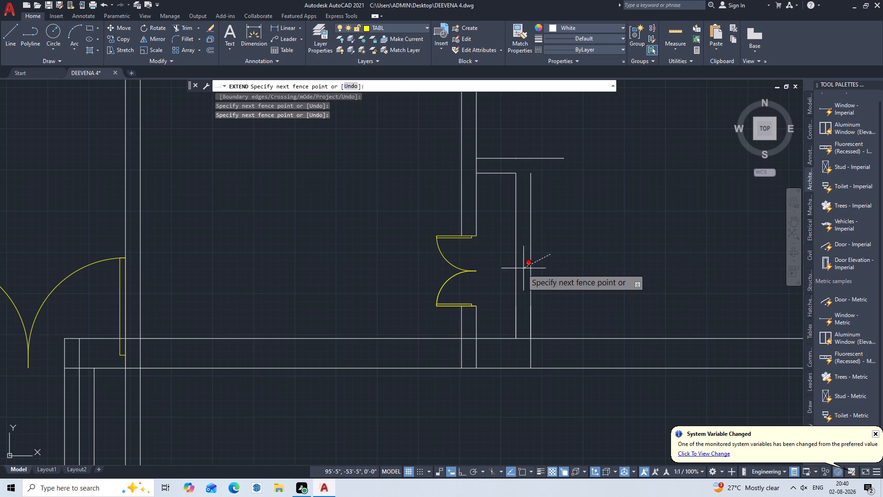
click(521, 271)
key(Escape)
Trim the outer vertical line where it crosses between the two lines of the horizontal wall.
text(TR)
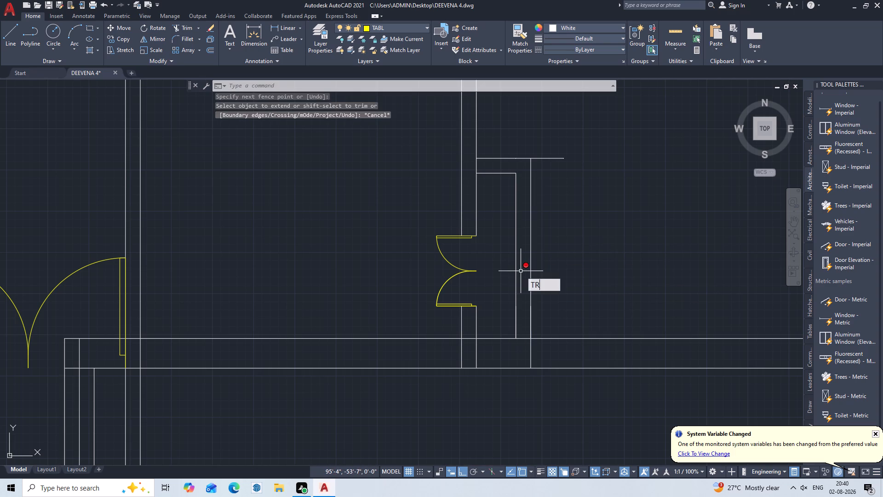
key(Return)
double_click(541, 355)
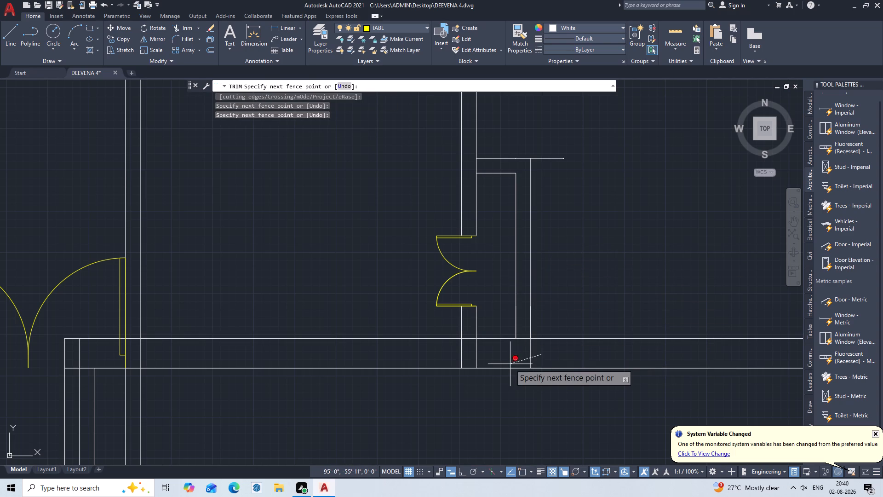
double_click(515, 358)
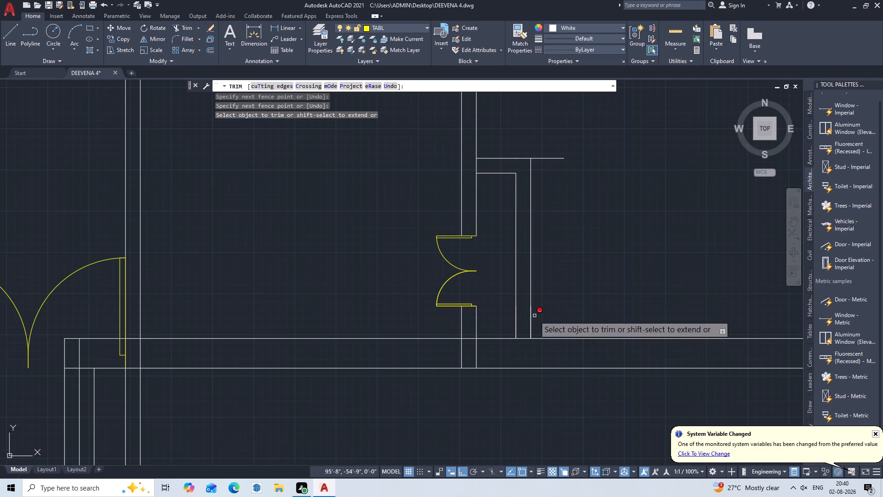
click(531, 316)
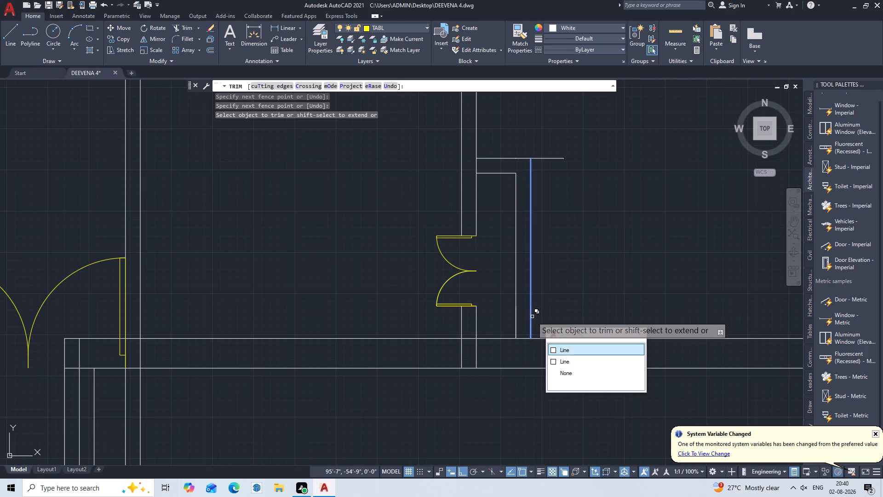
key(Escape)
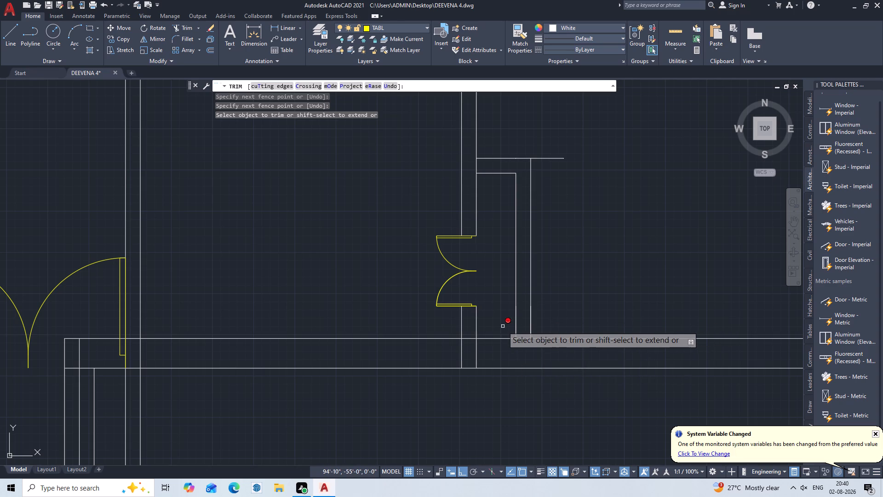
scroll(503, 323, up, 4)
scroll(527, 334, down, 3)
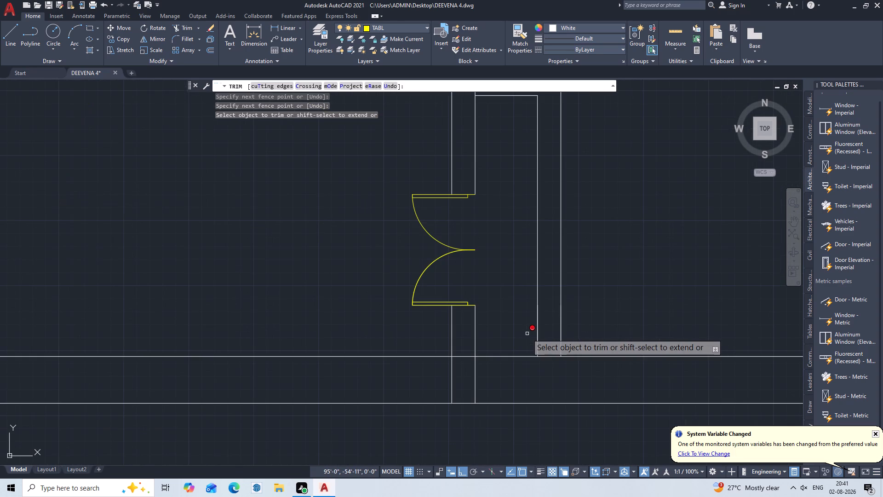
scroll(606, 301, down, 3)
middle_drag(610, 292, 596, 317)
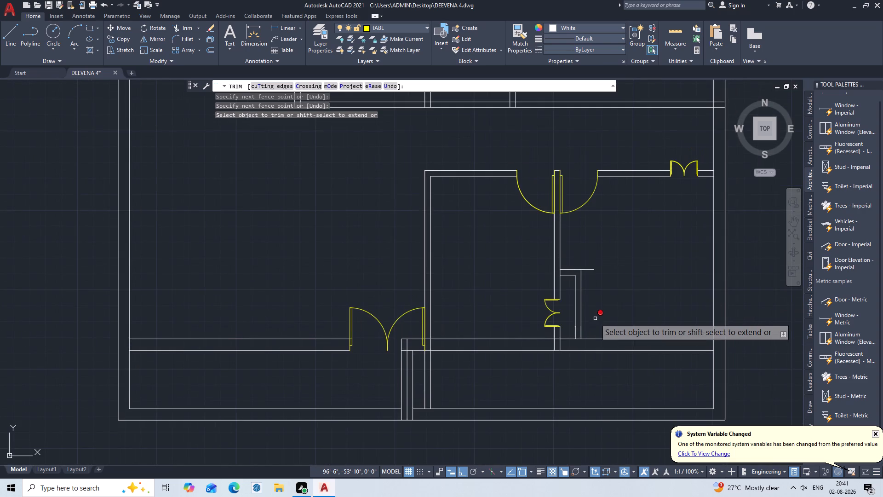
scroll(586, 320, up, 4)
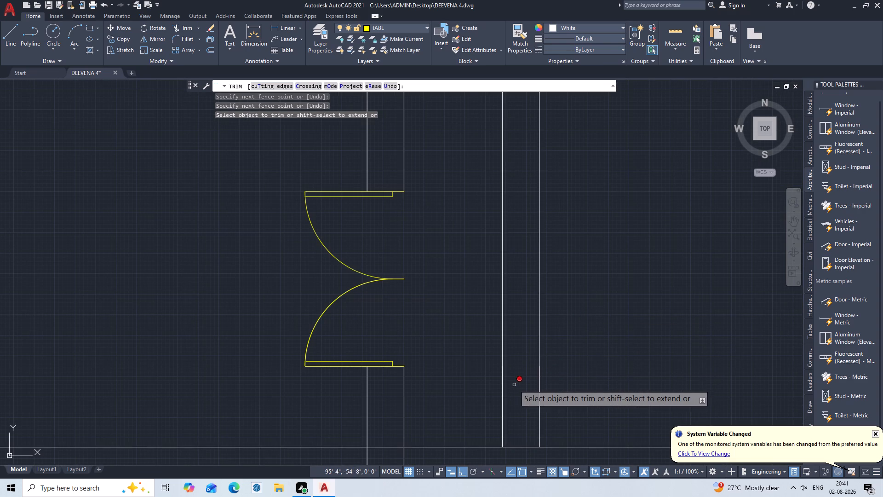
scroll(578, 359, down, 2)
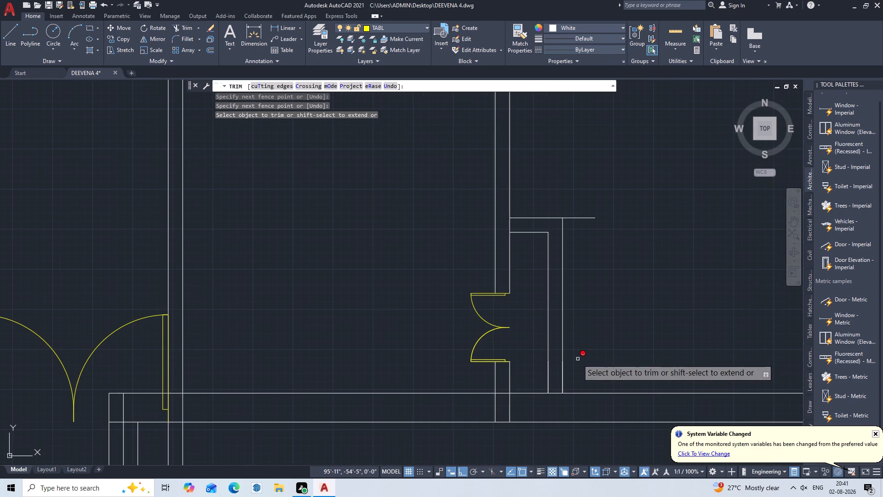
key(Escape)
Trim the upper horizontal line's overrun east of the outer vertical line.
scroll(582, 358, down, 2)
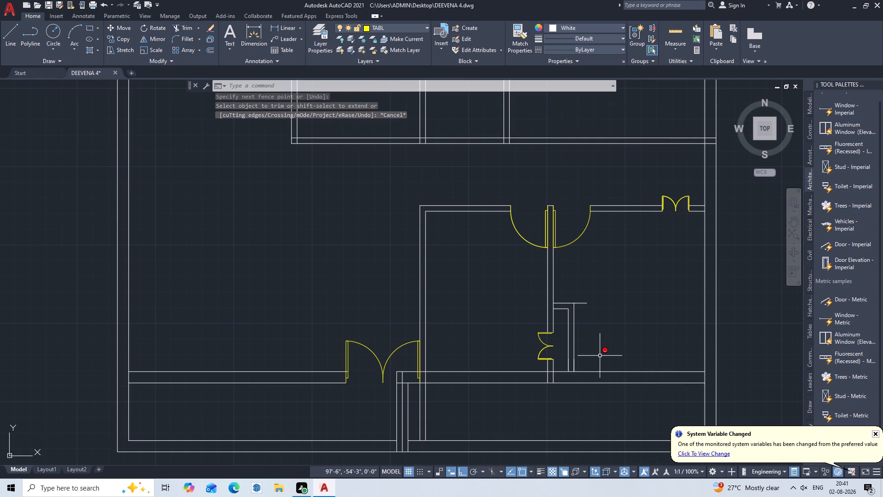
key(Return)
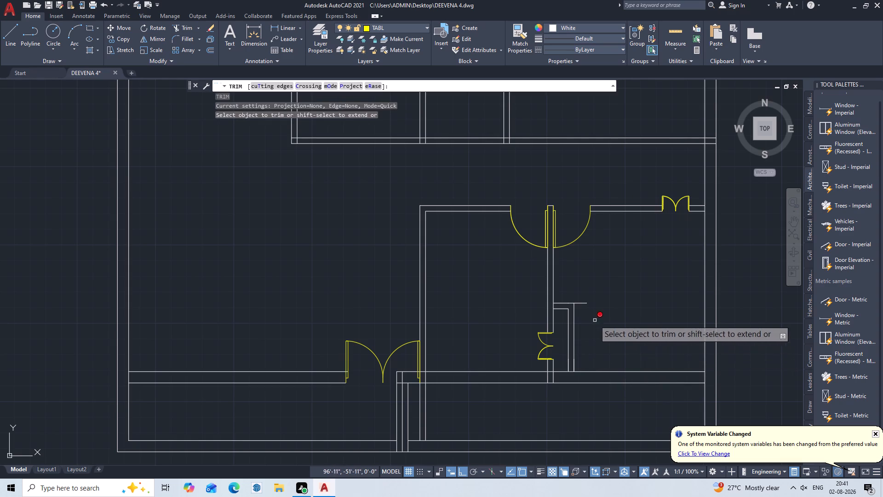
scroll(591, 312, up, 4)
click(534, 249)
click(517, 296)
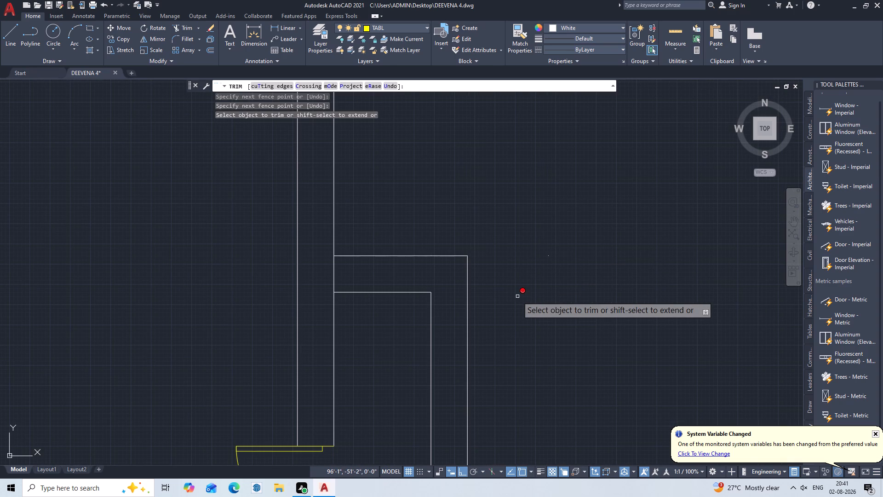
double_click(550, 247)
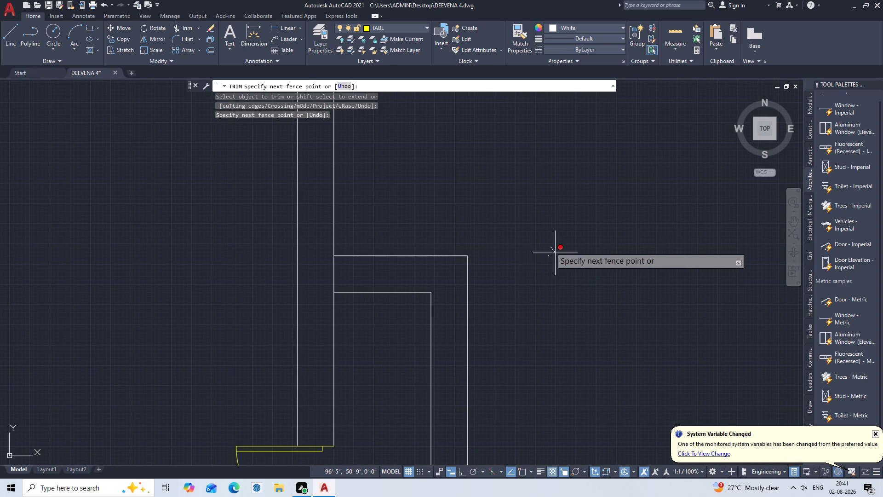
click(552, 260)
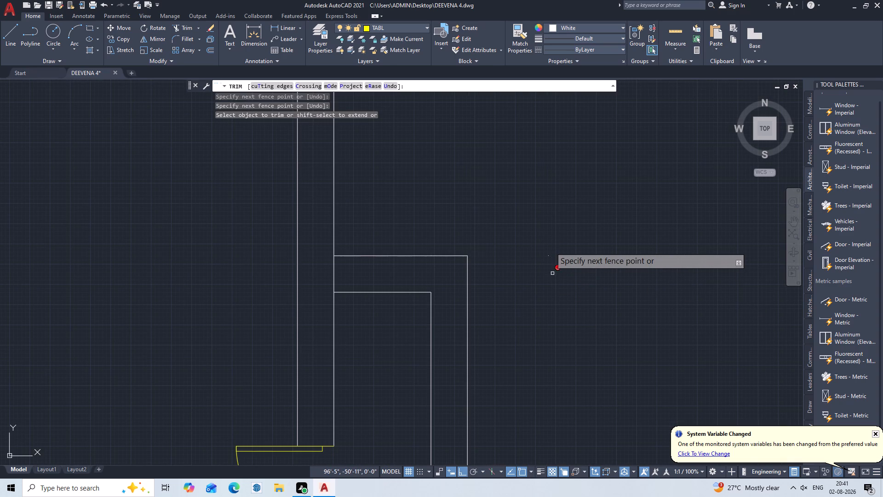
key(Escape)
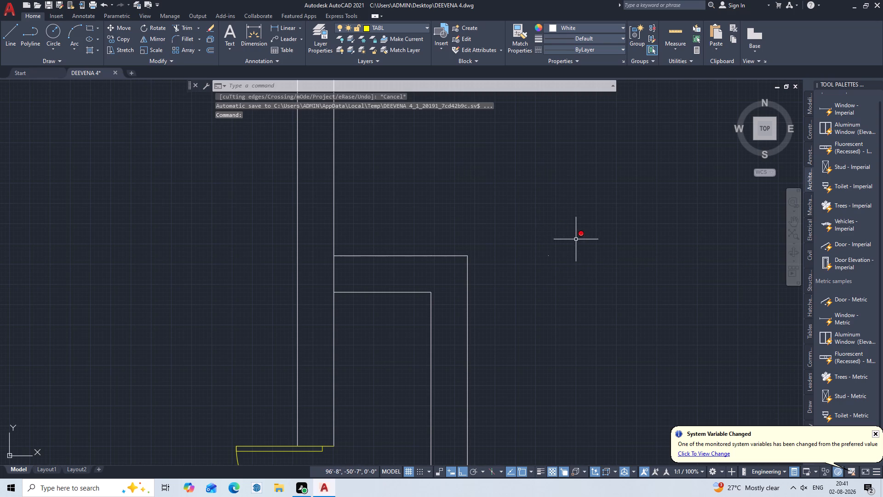
Delete the tiny leftover line fragment east of the corner.
click(576, 239)
click(511, 299)
key(Delete)
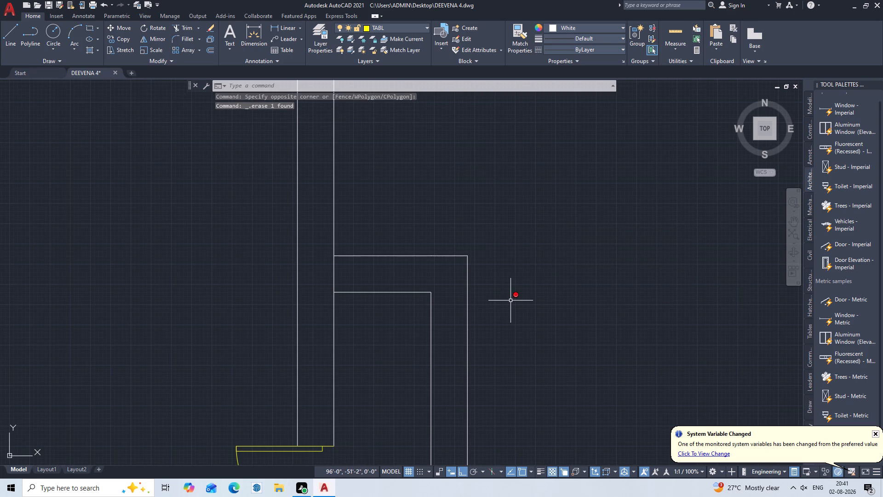
Delete the inner horizontal line, the inner vertical line and its short remaining piece beside the small double door.
scroll(510, 301, down, 2)
middle_drag(510, 301, 579, 289)
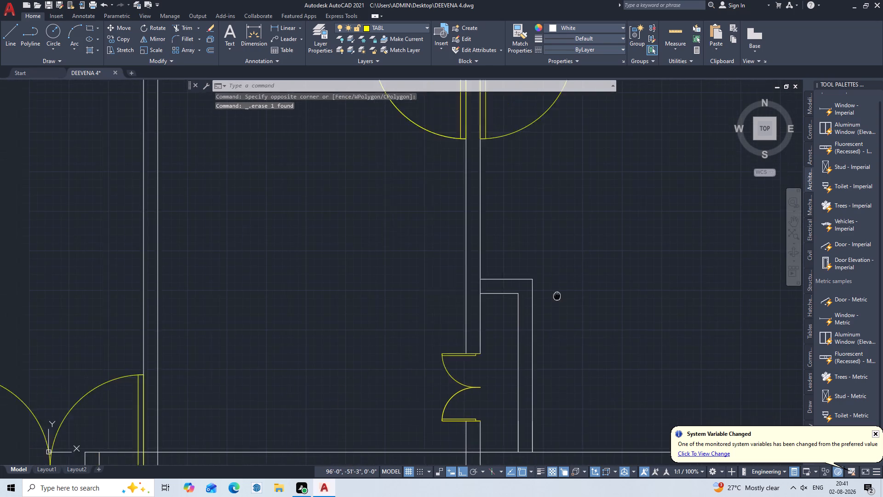
middle_drag(579, 289, 657, 260)
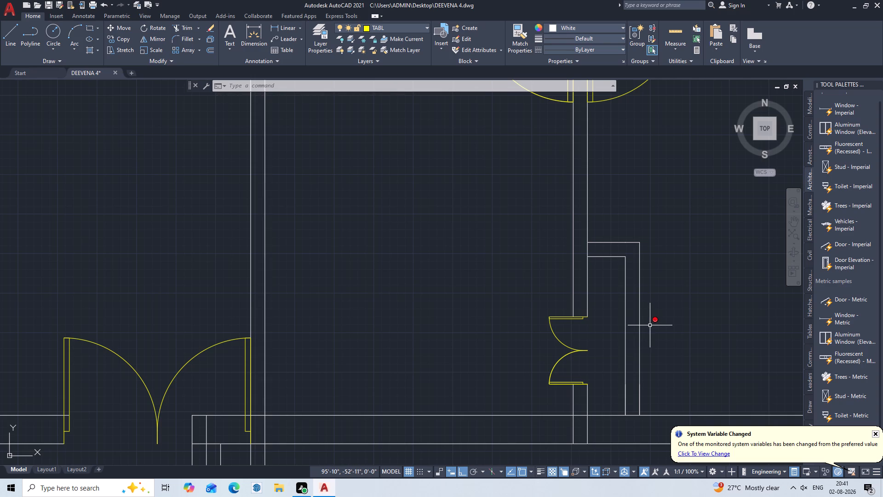
click(628, 255)
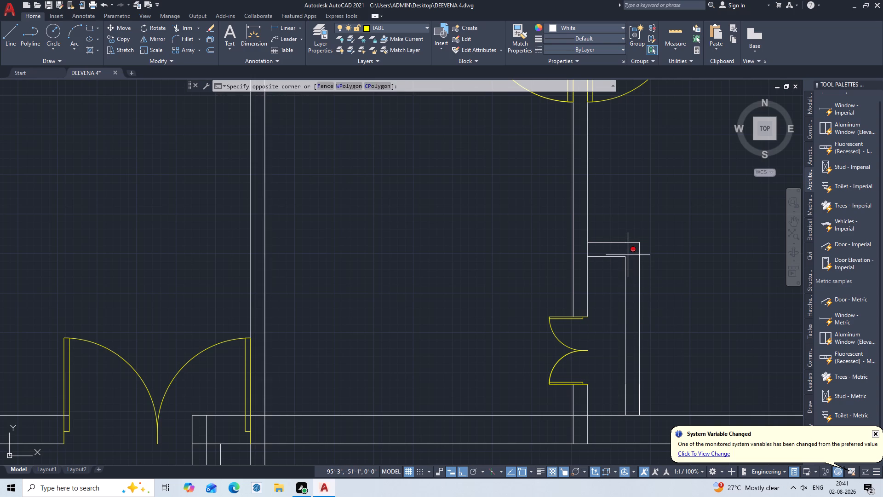
click(609, 276)
key(Delete)
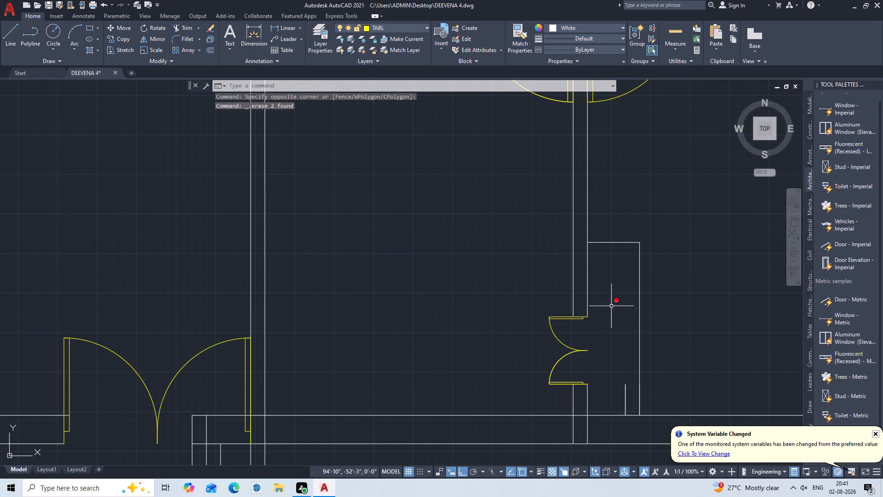
click(625, 393)
key(Delete)
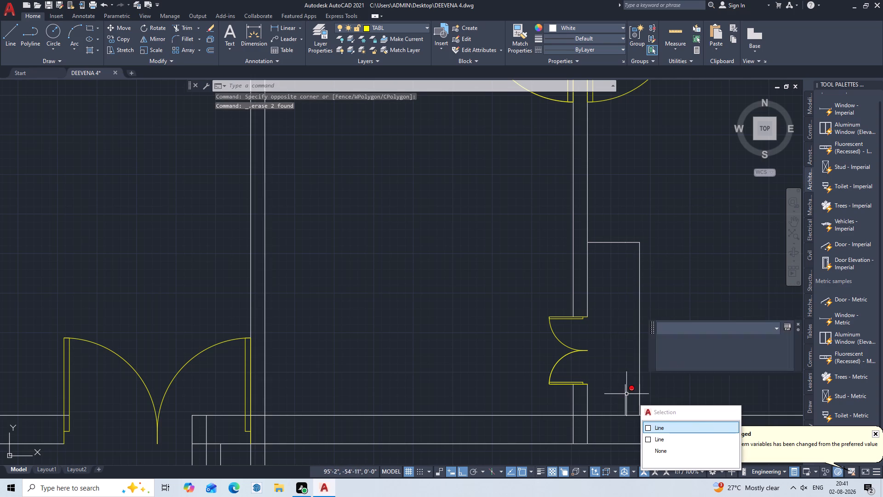
click(626, 394)
key(Delete)
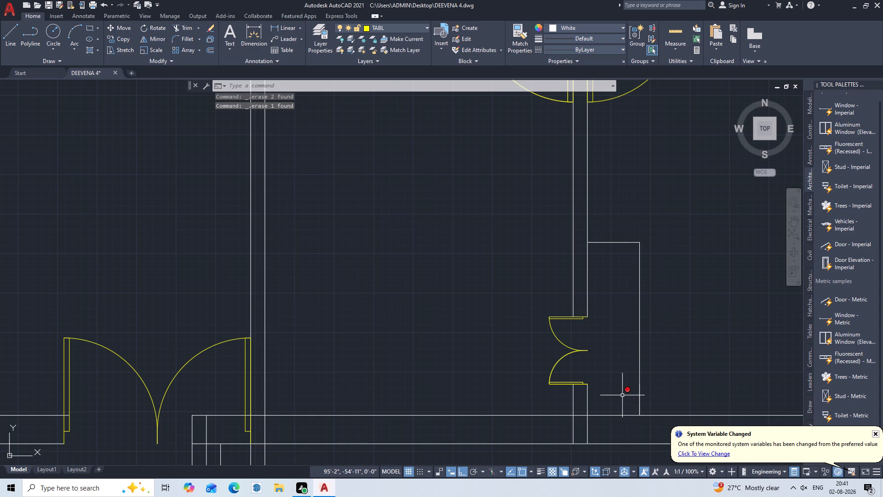
key(Escape)
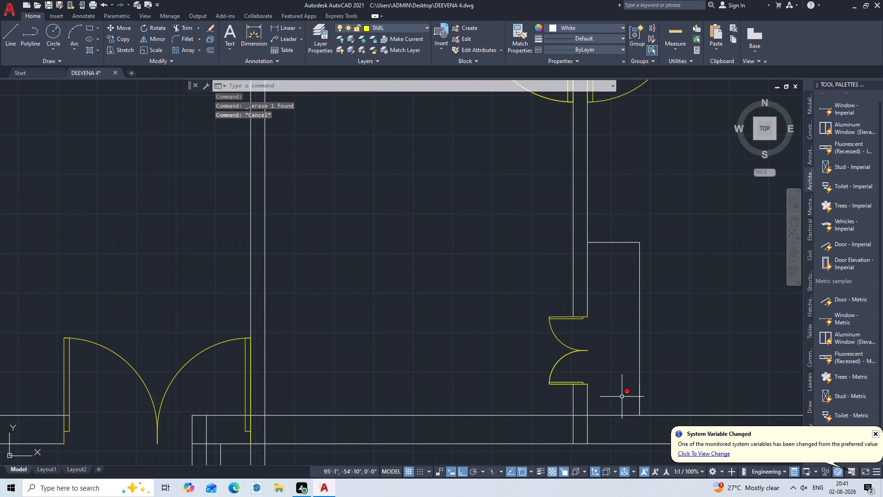
Offset the remaining vertical line east of the small double door 0.3' to the east.
key(o)
key(Return)
text(0.3)
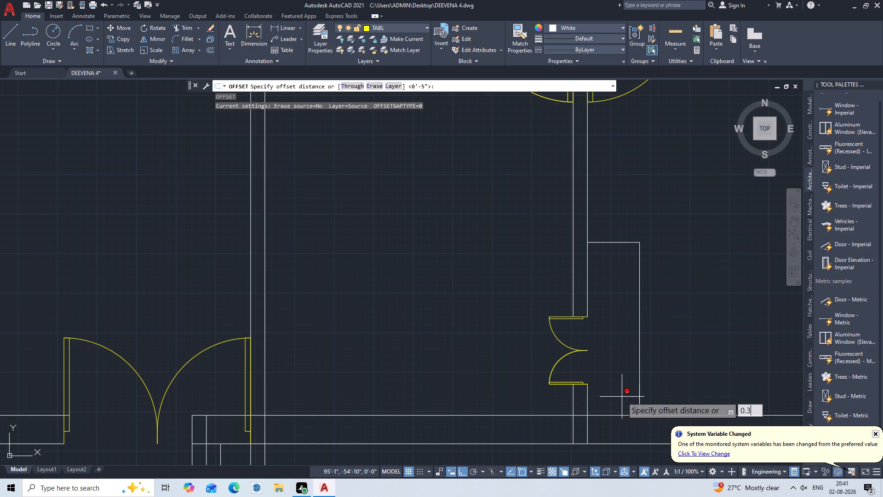
key(apostrophe)
key(Return)
double_click(640, 358)
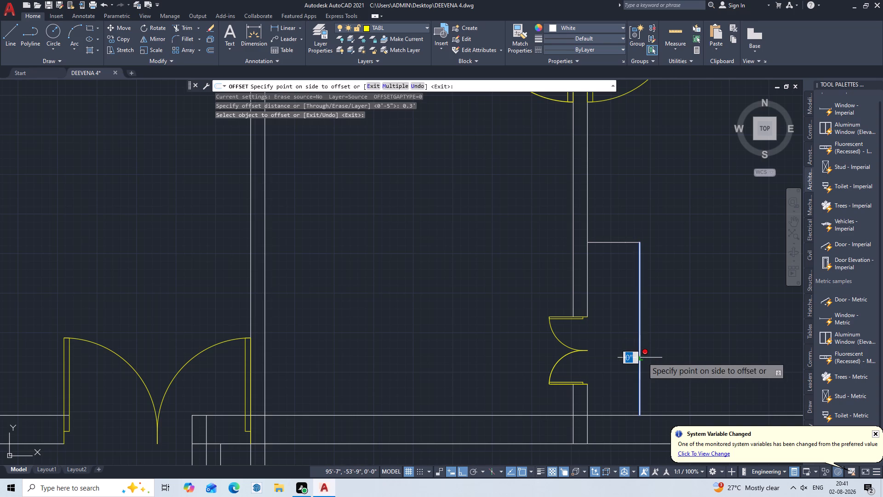
click(651, 357)
middle_click(652, 357)
double_click(652, 357)
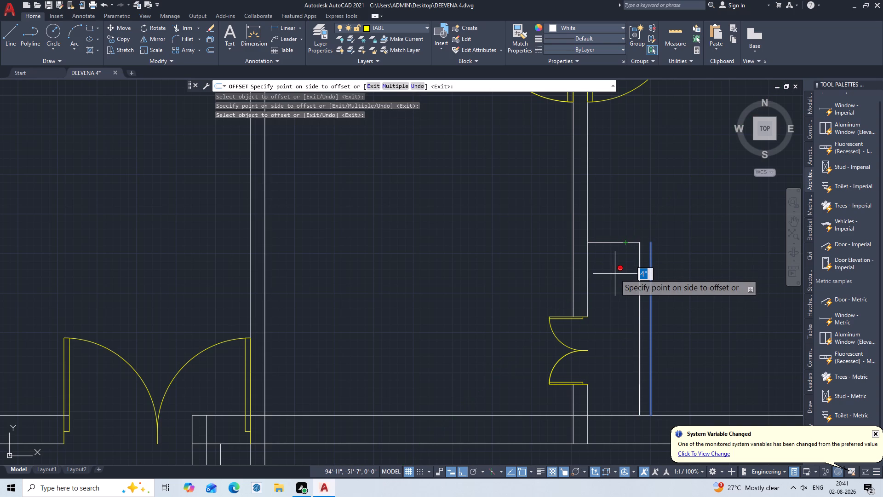
key(Return)
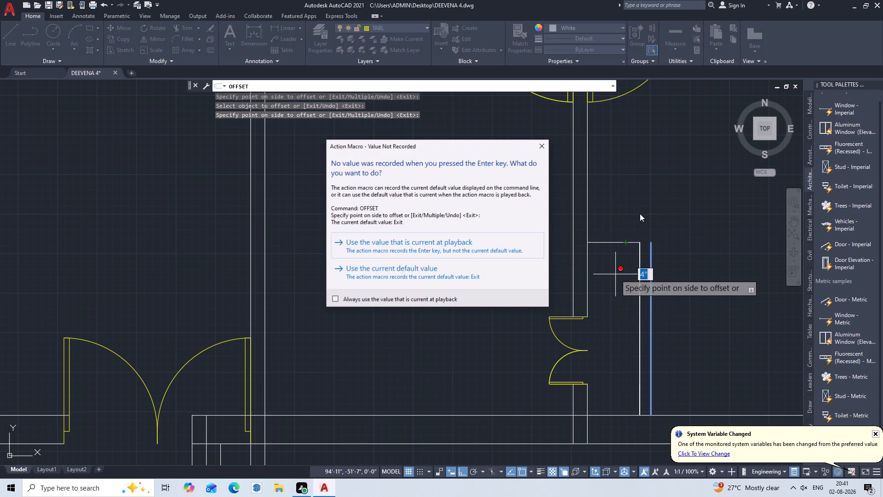
double_click(542, 141)
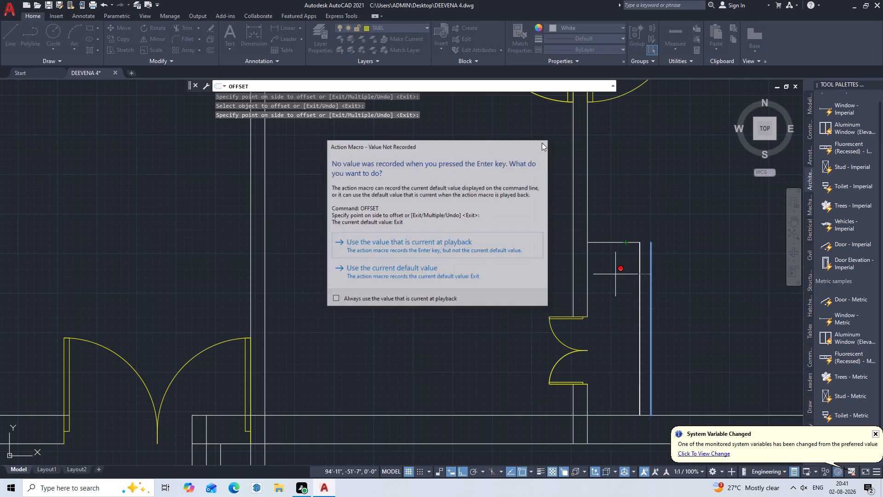
click(526, 182)
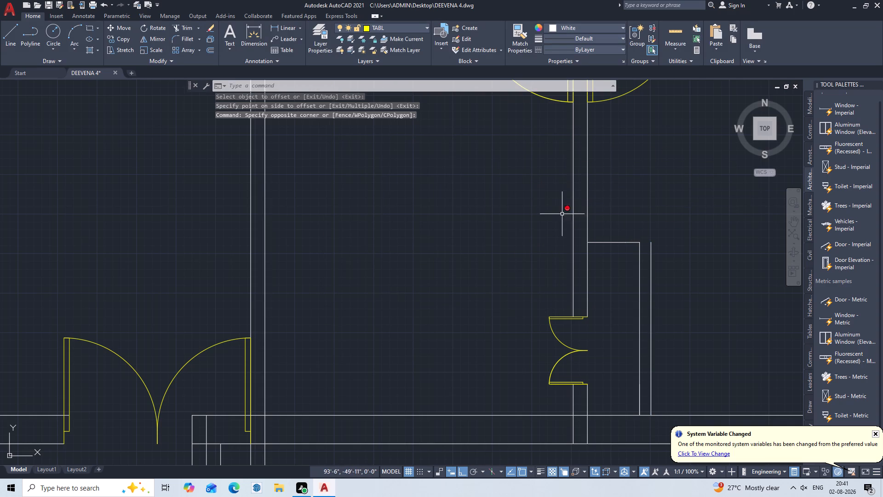
key(Escape)
Offset the short horizontal line above the small double door 0.3' to the north.
key(o)
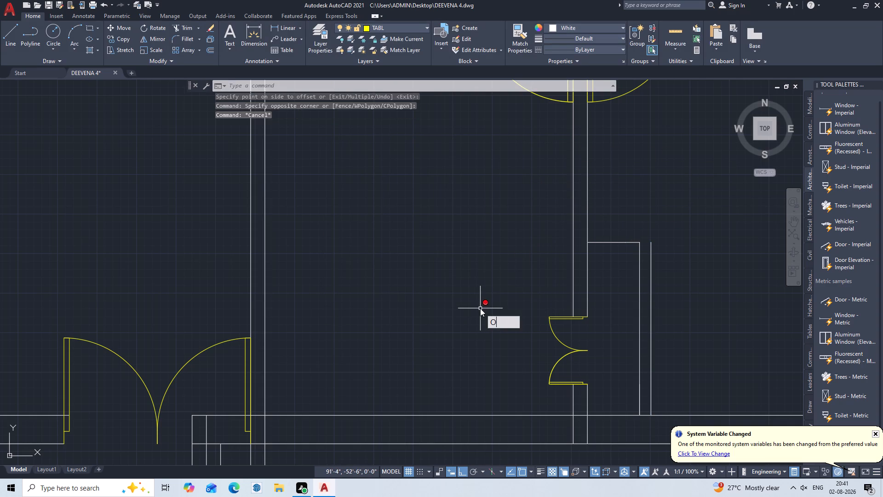
key(Return)
text(0.3')
key(Return)
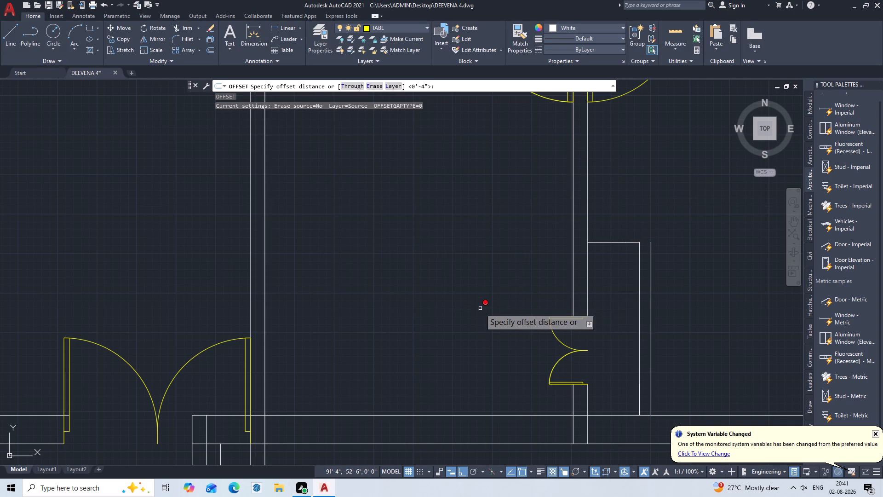
double_click(628, 243)
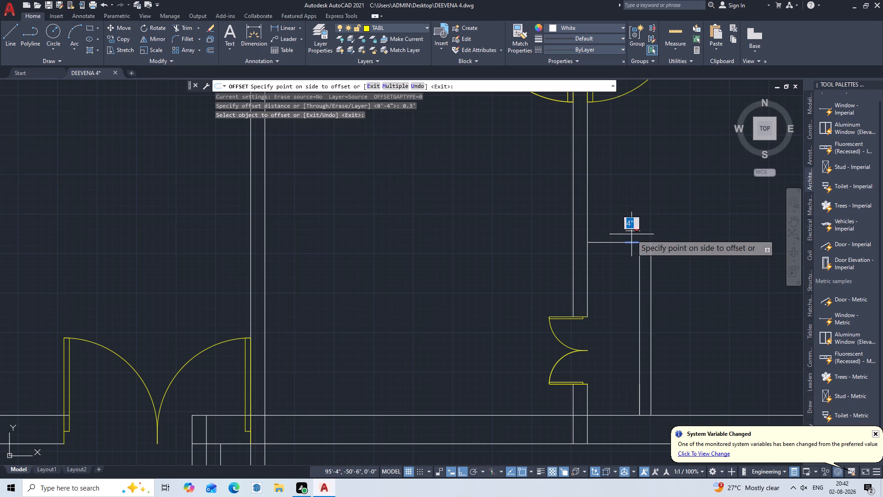
triple_click(622, 233)
click(615, 241)
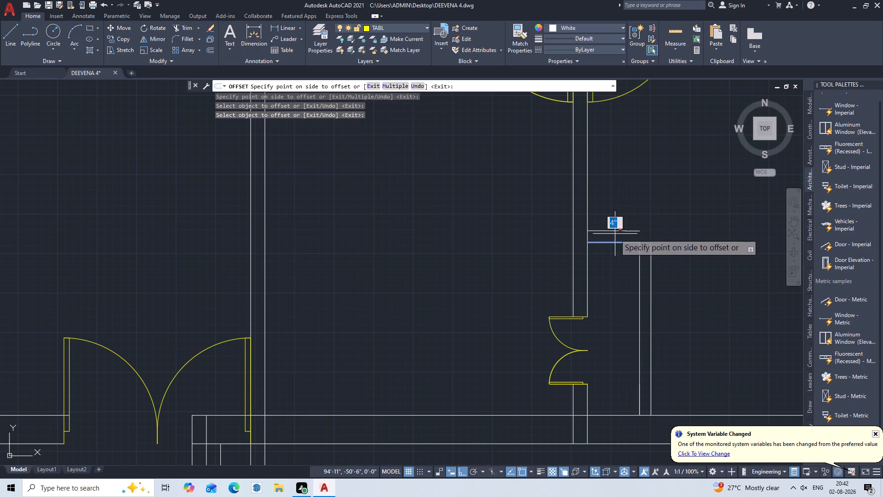
triple_click(615, 234)
key(Escape)
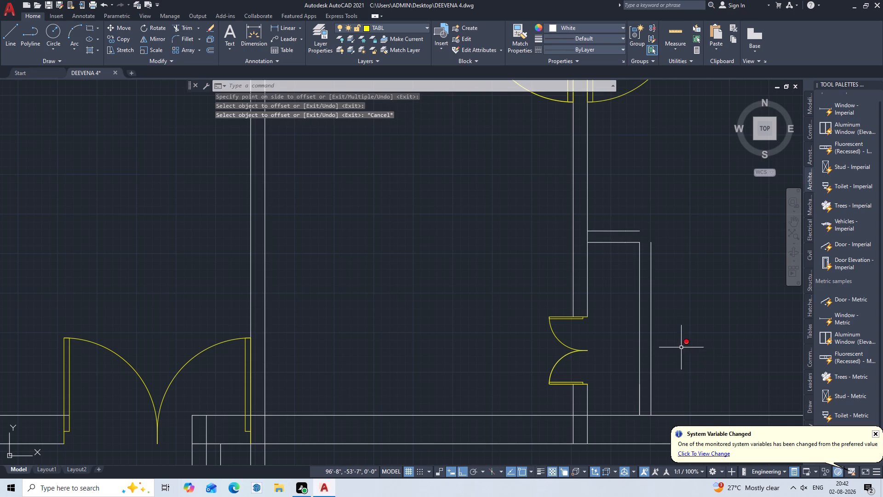
Draw a short line continuing the upper horizontal wall line eastward past the outer vertical line beside the small double door.
scroll(666, 314, up, 3)
middle_drag(666, 314, 631, 496)
key(l)
key(Return)
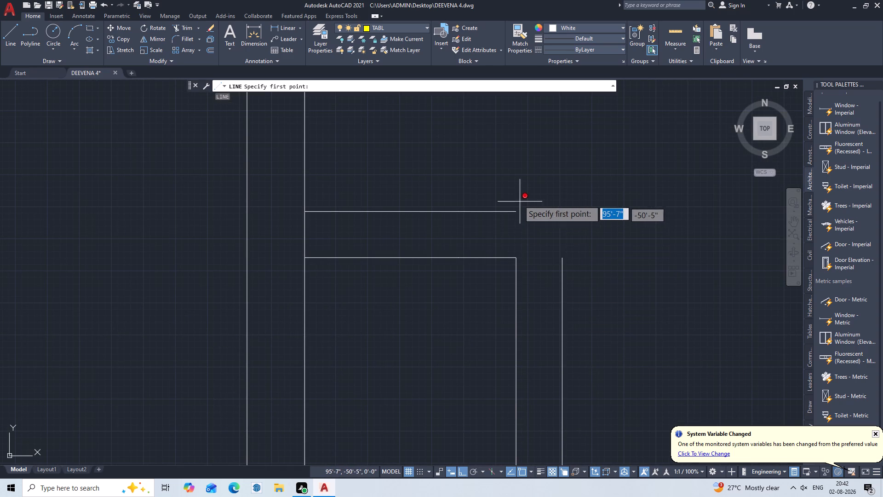
double_click(513, 211)
click(587, 212)
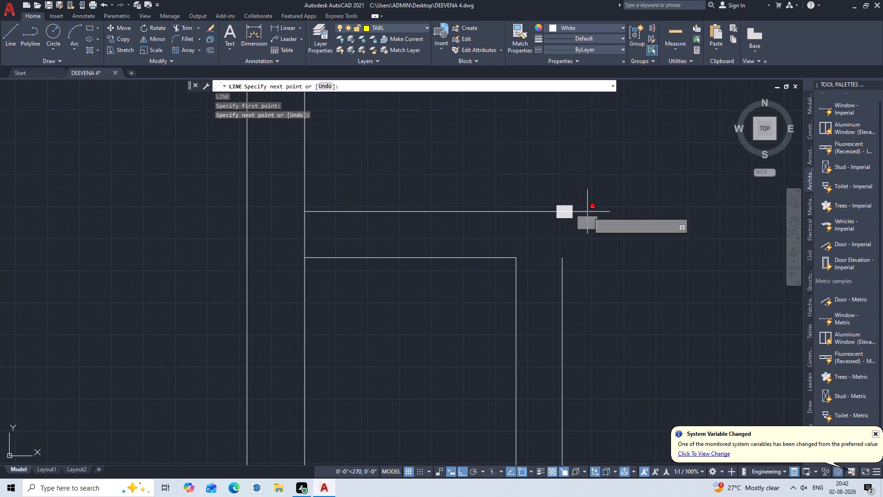
key(Escape)
Extend the outer vertical line north to meet the lengthened horizontal wall line.
key(e)
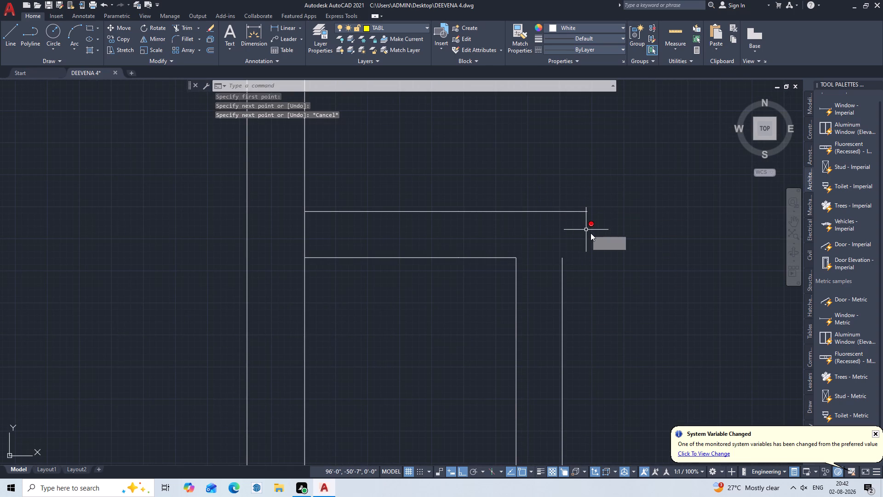
key(x)
key(Return)
double_click(570, 306)
drag(569, 310, 563, 316)
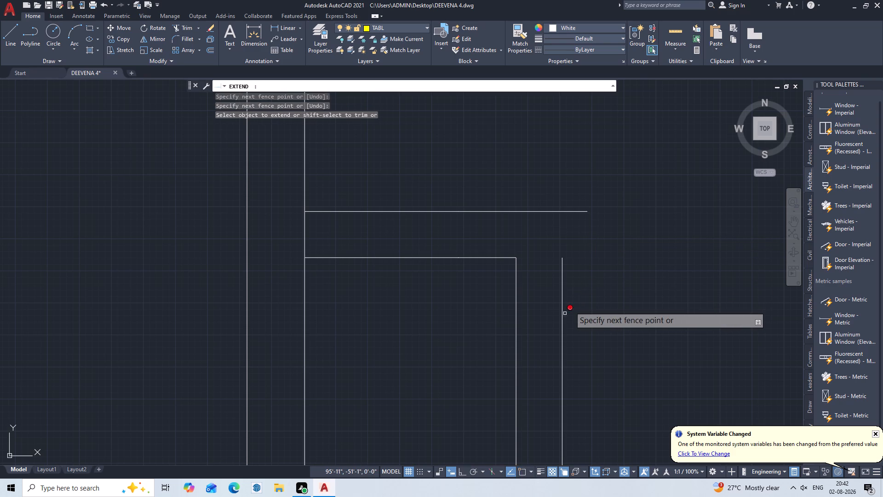
double_click(555, 346)
double_click(578, 330)
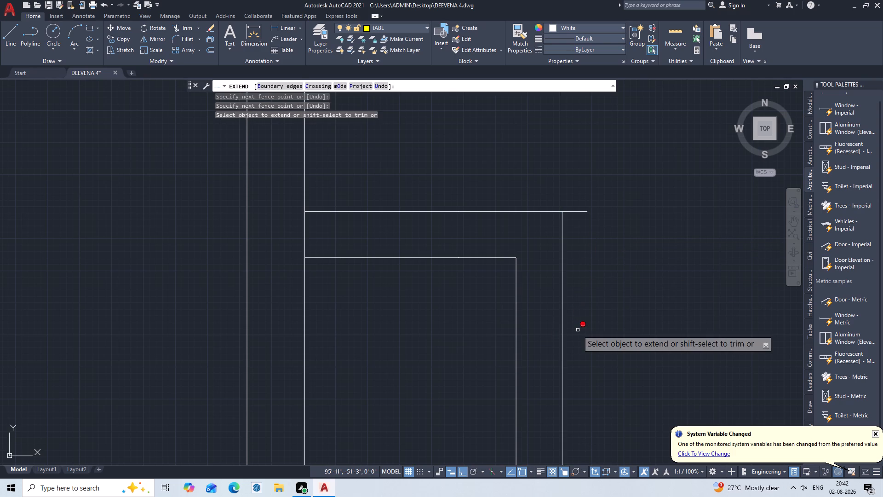
key(Escape)
Trim the horizontal line's overhang east of the outer vertical line to form a clean corner.
text(TR)
key(Return)
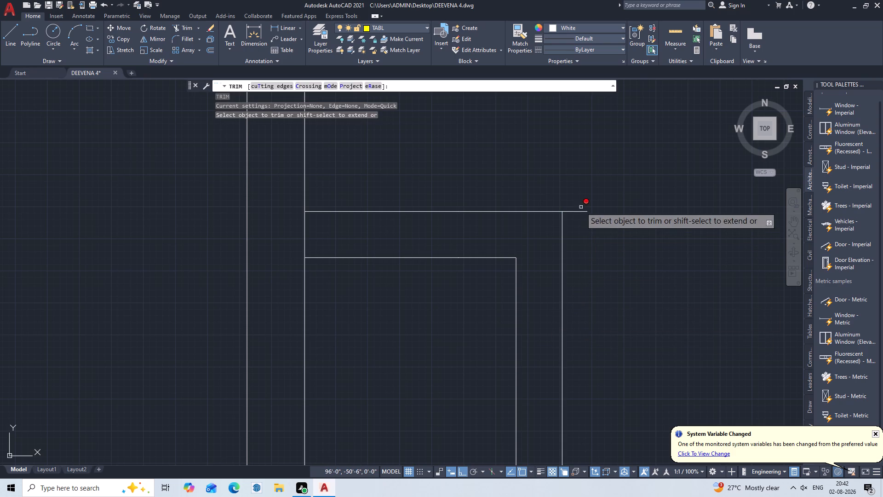
drag(575, 194, 581, 255)
key(Escape)
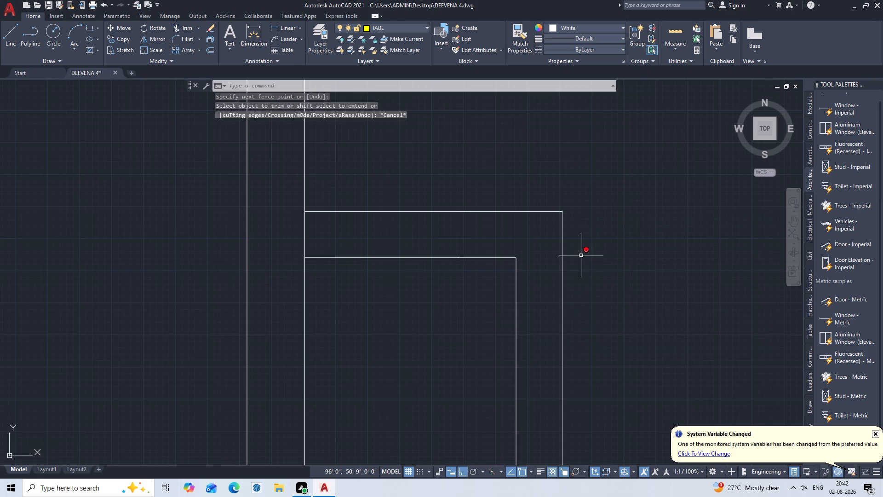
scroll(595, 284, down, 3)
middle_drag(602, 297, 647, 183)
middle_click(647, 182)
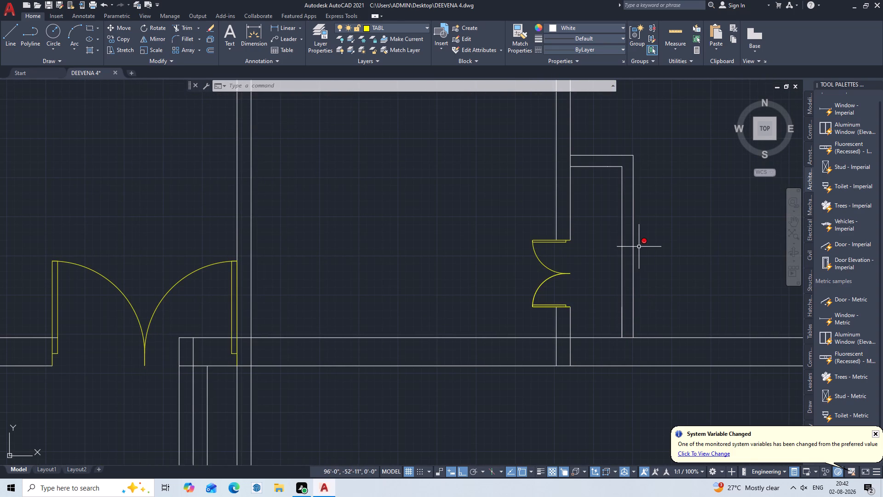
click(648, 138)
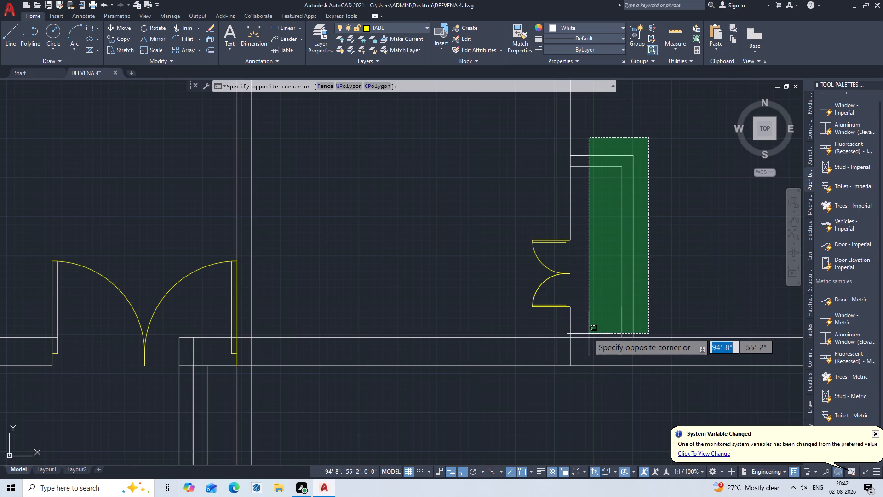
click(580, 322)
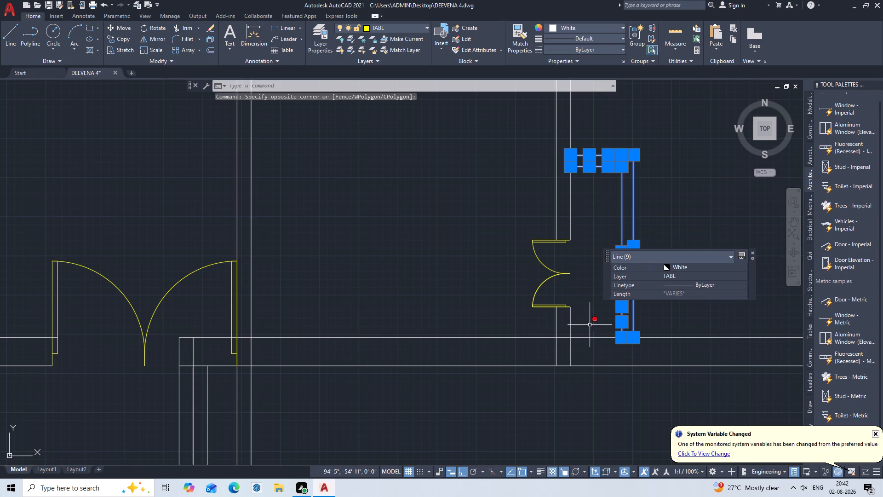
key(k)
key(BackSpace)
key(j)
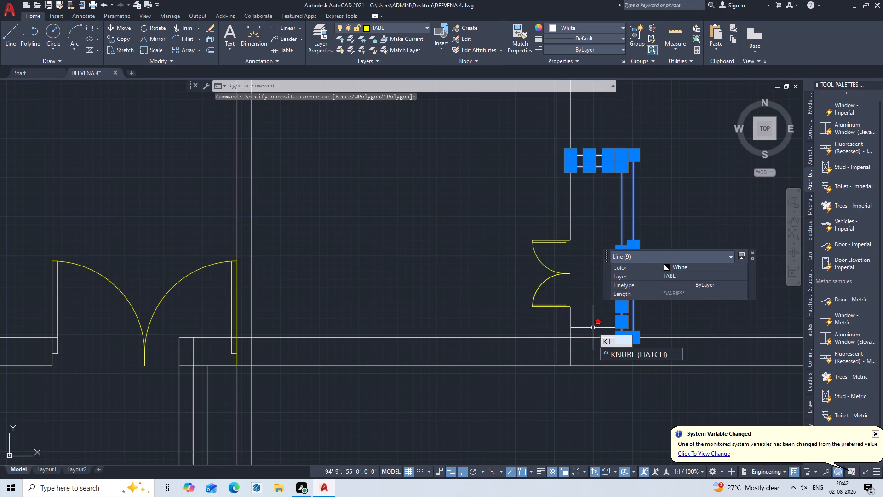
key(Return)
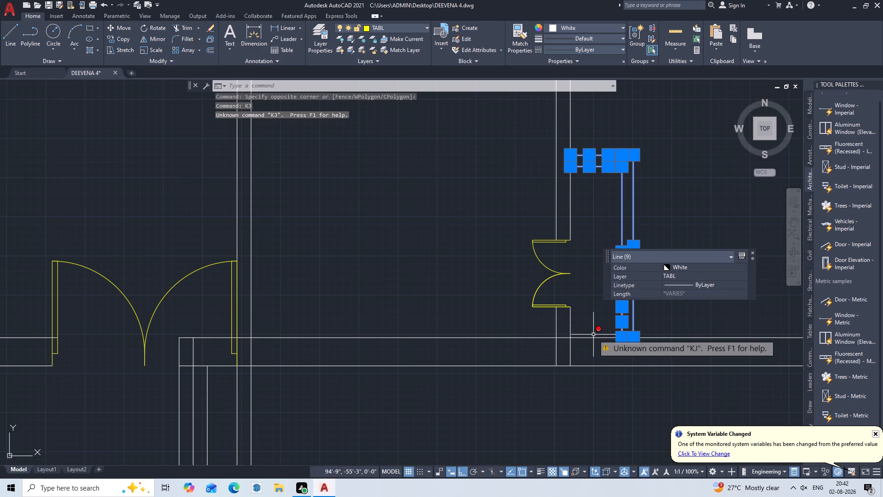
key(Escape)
Join the inner and outer lines of the L-shaped wall east of the small double door into polylines.
drag(675, 114, 673, 114)
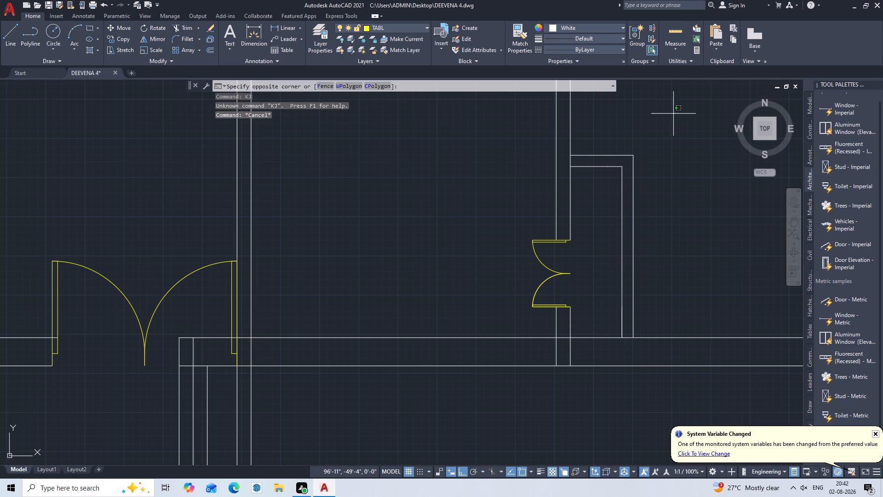
drag(673, 114, 665, 137)
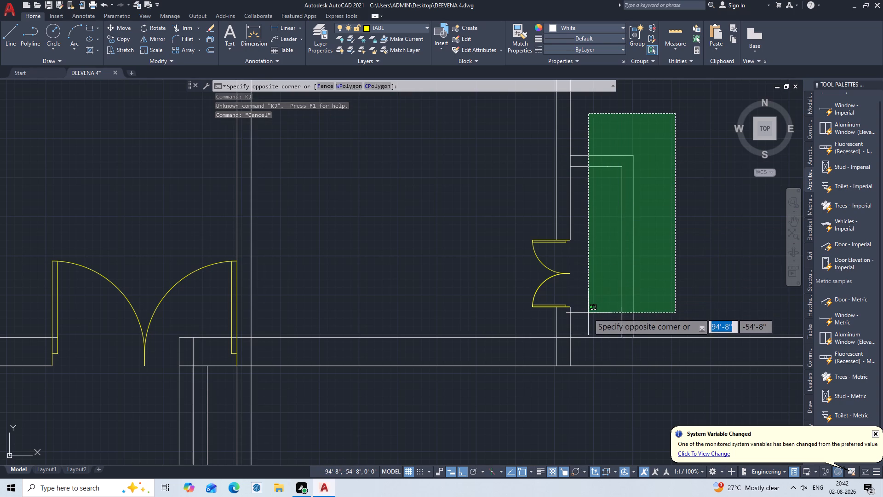
click(585, 322)
key(j)
key(Return)
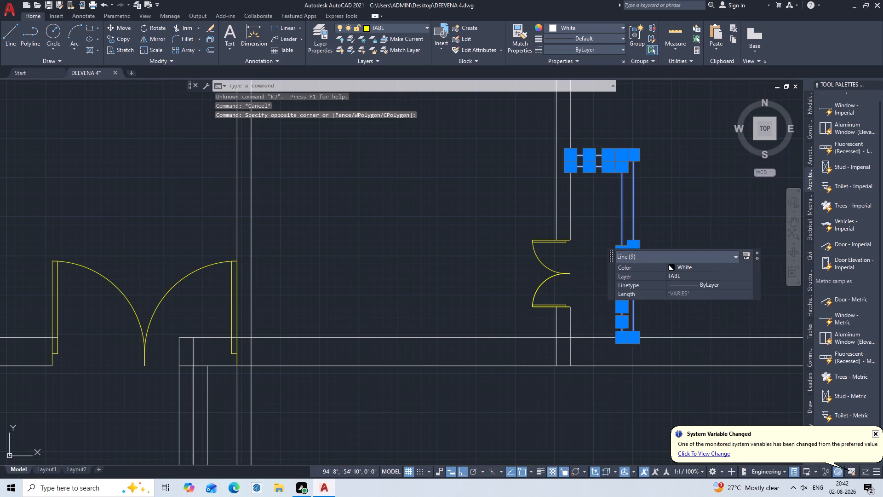
key(Escape)
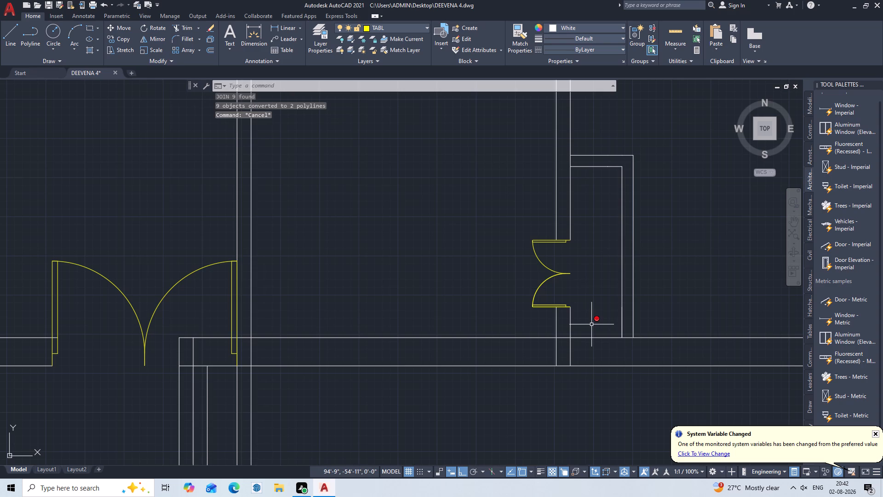
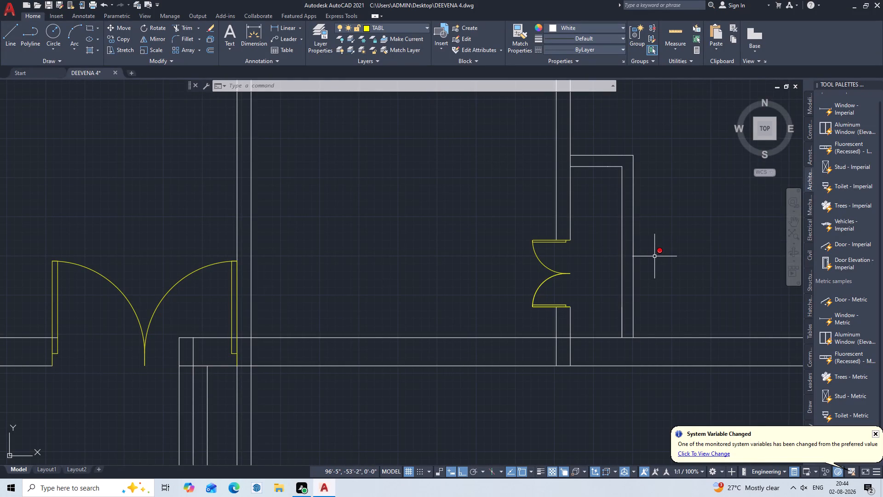
Draw a vertical line about 4'-7" long inside the small L-shaped enclosure, from its inner top edge down to the lower wall.
key(l)
key(Return)
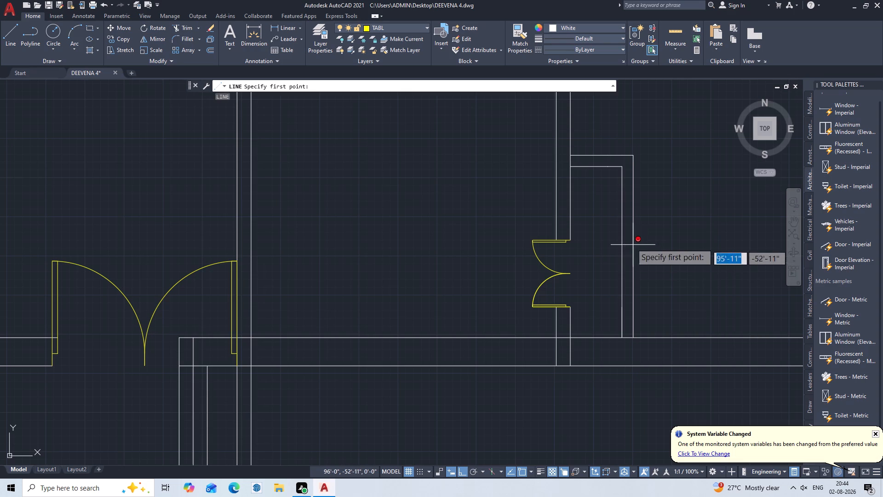
click(600, 166)
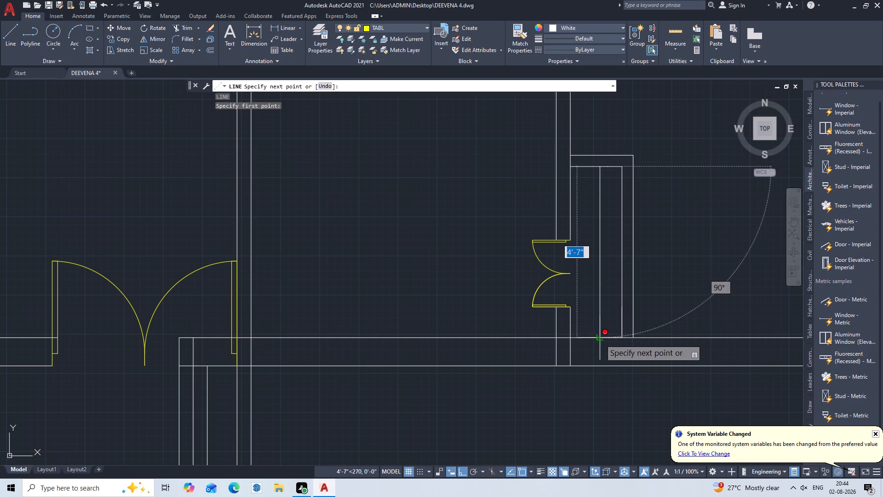
click(600, 339)
key(Escape)
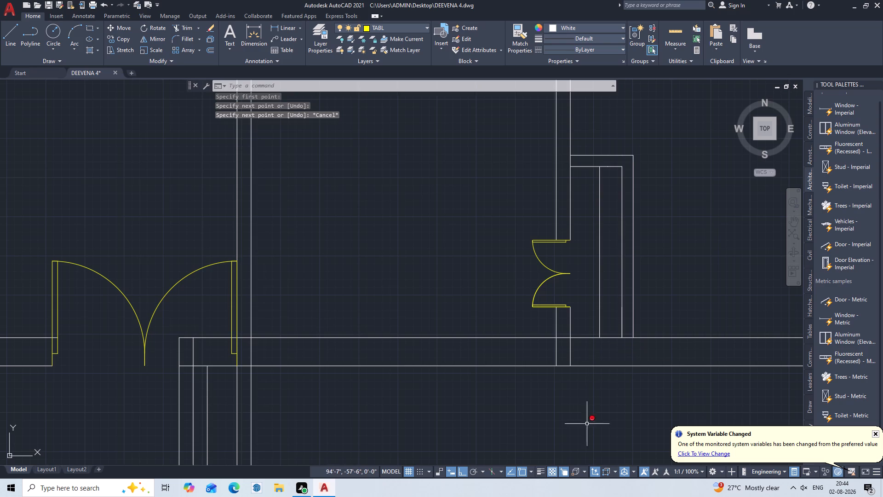
Move the enclosure's two L-shaped wall lines about 5" east, away from the partition with the small double door.
key(m)
key(Return)
click(651, 253)
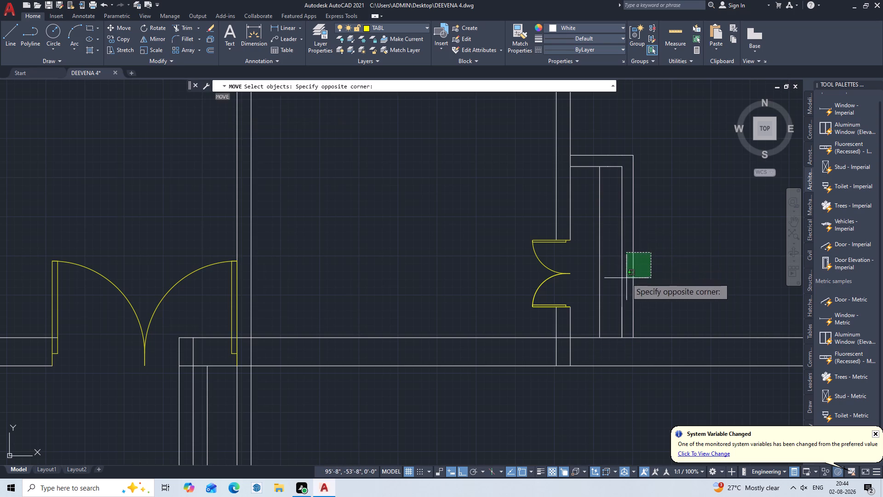
click(615, 291)
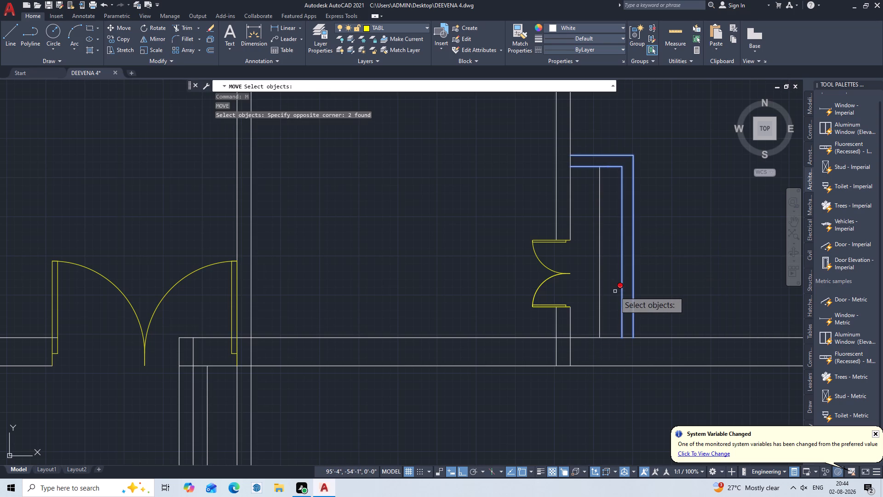
key(Return)
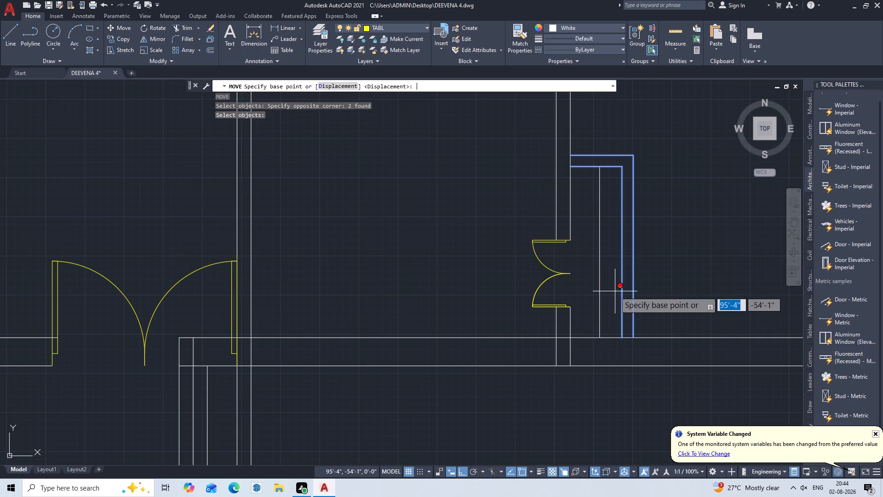
click(633, 336)
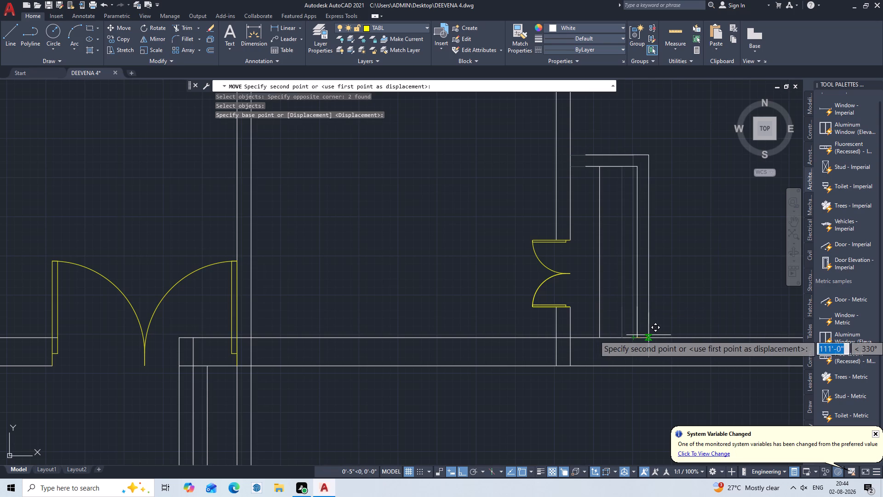
click(648, 335)
middle_click(648, 335)
click(648, 335)
key(Escape)
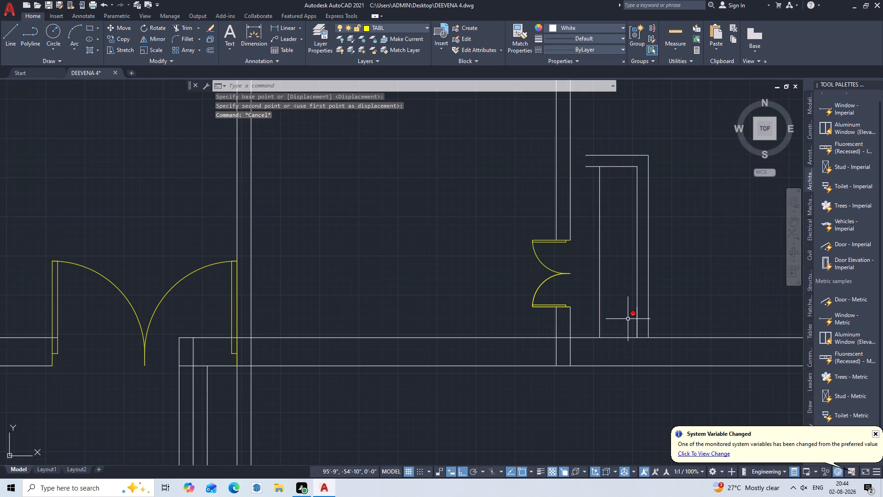
Extend the two horizontal ends of the enclosure's wall lines back to the partition wall.
text(EX)
key(Return)
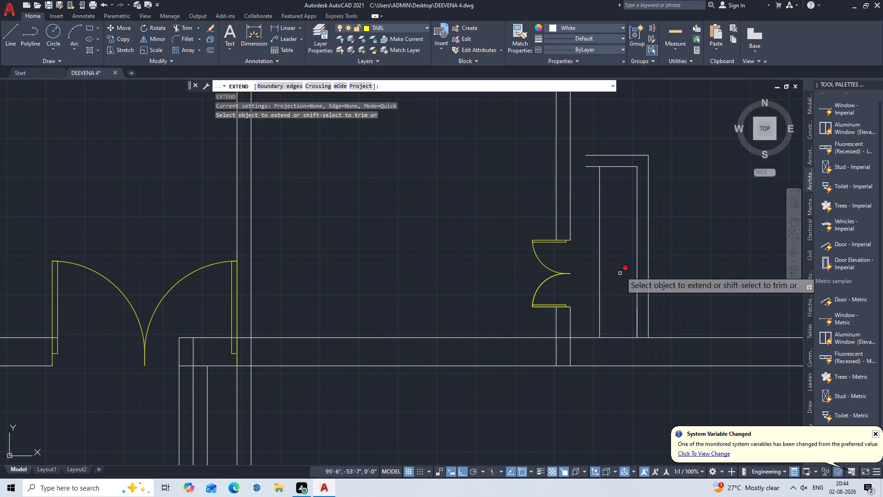
double_click(628, 132)
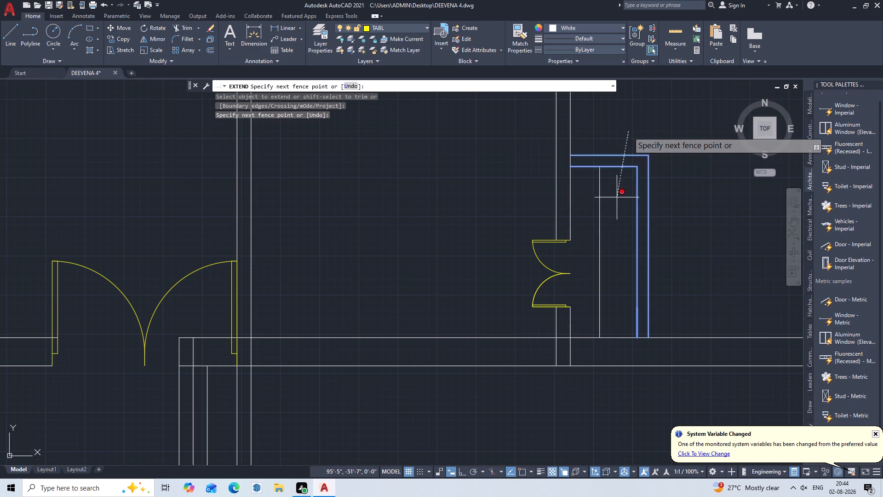
click(617, 197)
key(Escape)
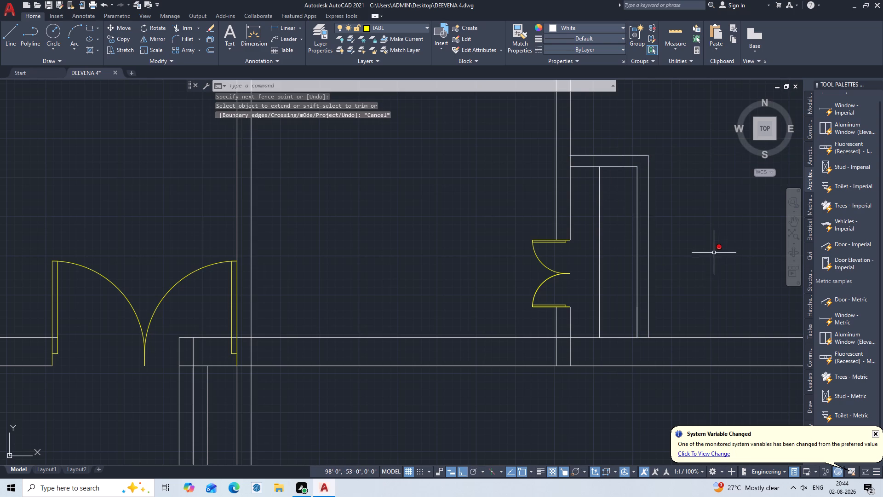
Copy the upper leaf of the spare double door outside the plan into the northeast room.
scroll(712, 256, down, 1)
middle_drag(706, 261, 579, 388)
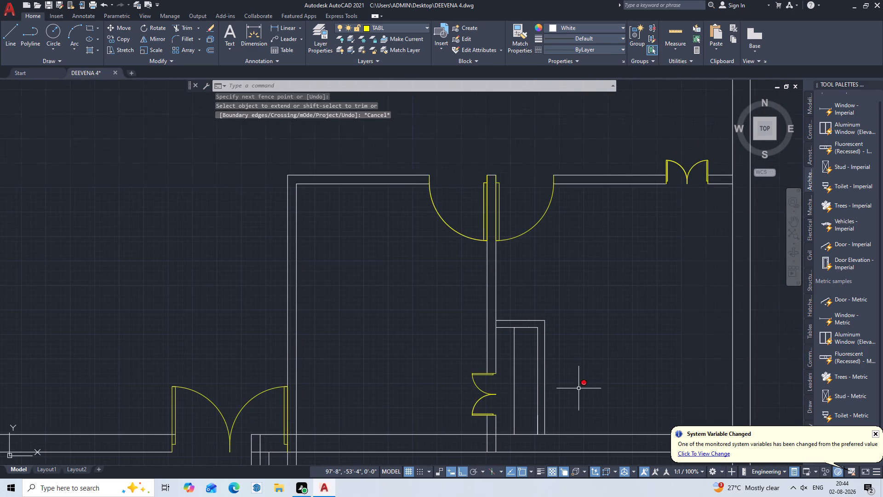
scroll(579, 388, down, 3)
middle_drag(579, 388, 627, 293)
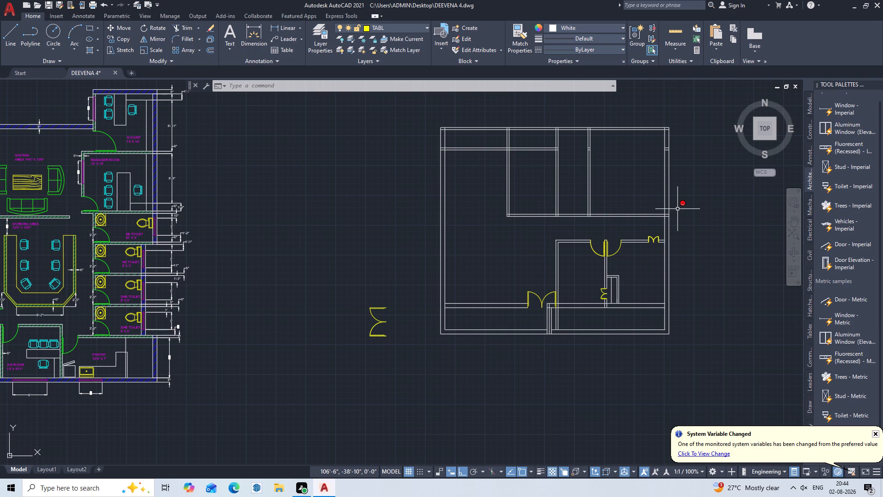
middle_drag(694, 281, 691, 283)
middle_drag(691, 283, 603, 338)
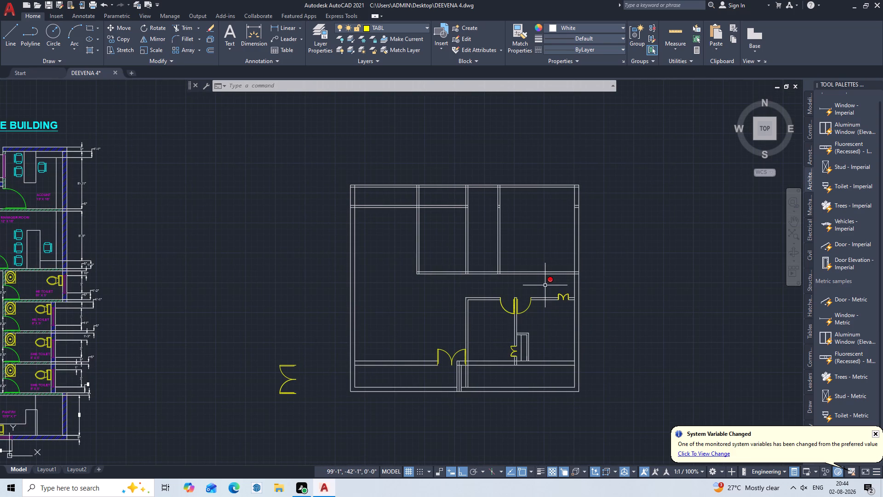
middle_drag(555, 319, 613, 267)
middle_click(613, 267)
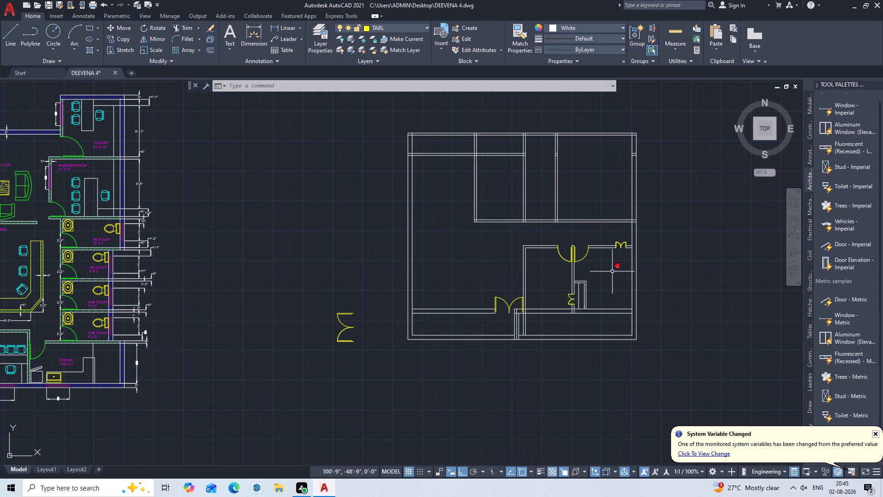
click(355, 304)
click(331, 322)
key(c)
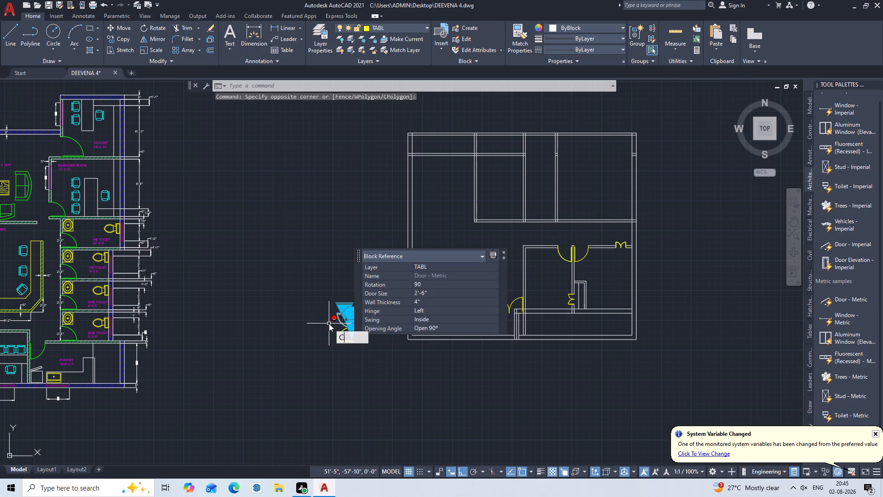
text(OP)
key(Return)
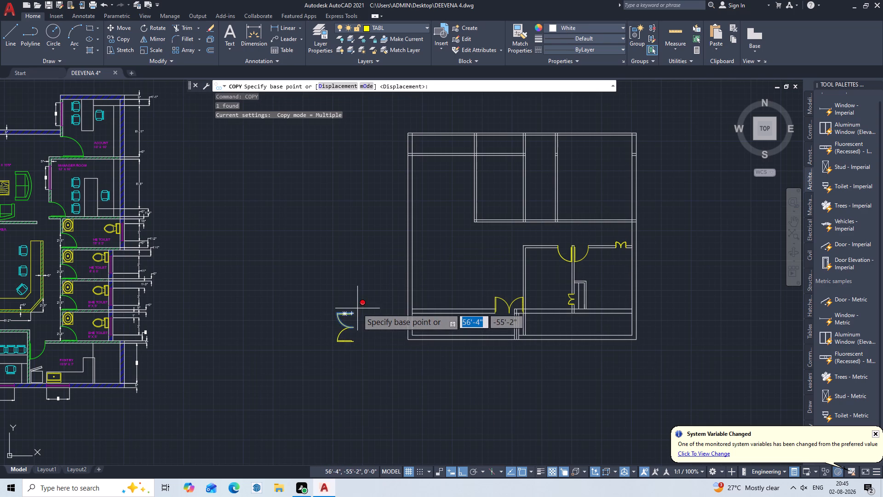
click(355, 312)
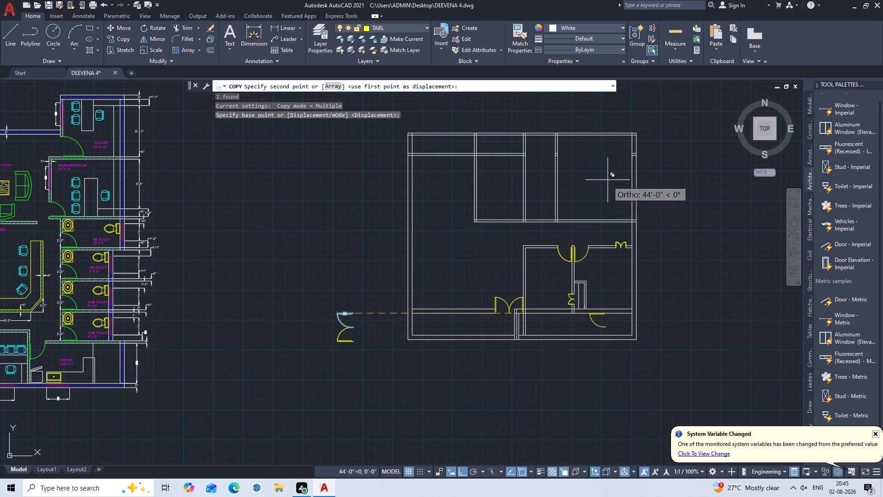
key(F8)
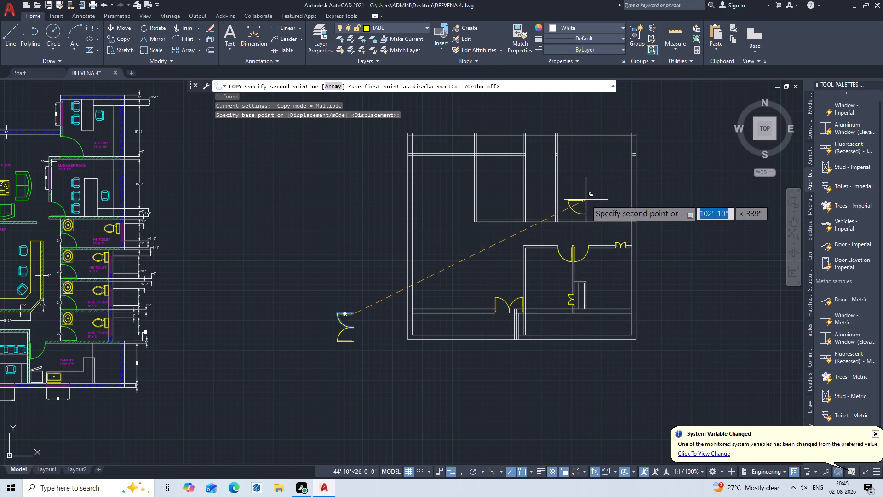
click(586, 200)
key(Escape)
Rotate the copied door leaf 90° about the open end of its hinge-side line.
text(RO)
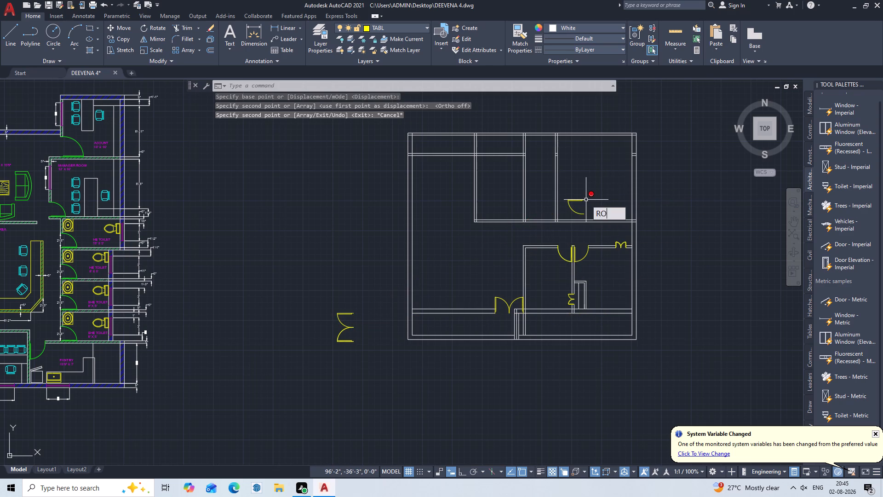
key(Return)
scroll(586, 200, up, 2)
click(561, 201)
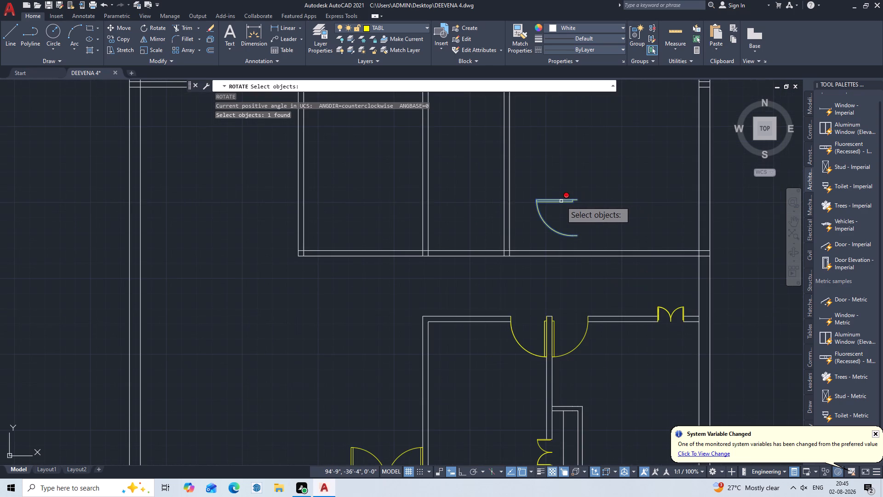
key(Return)
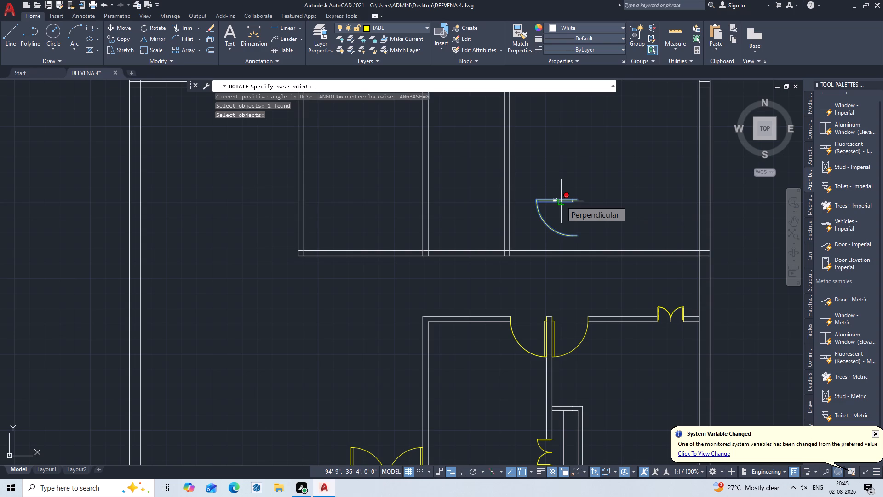
click(579, 199)
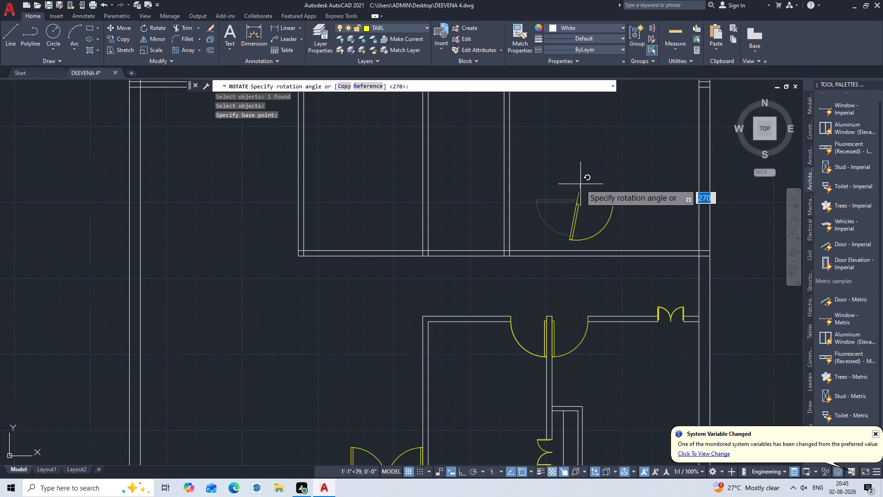
key(F8)
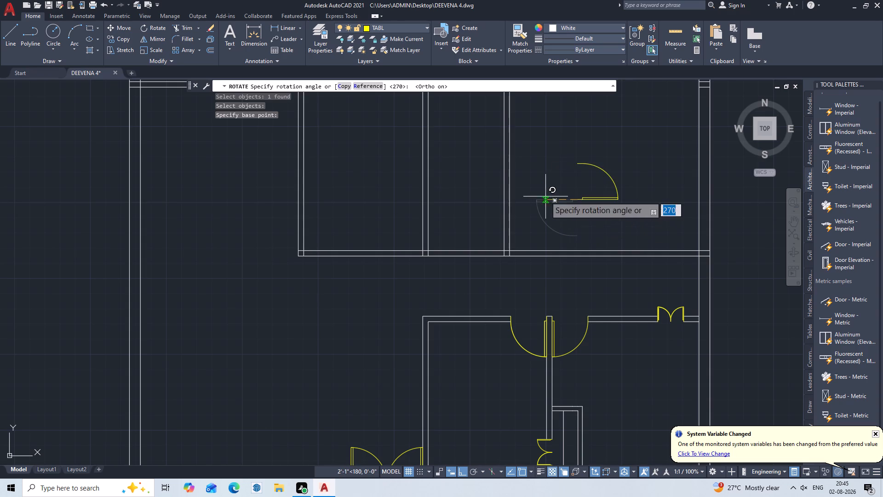
click(550, 168)
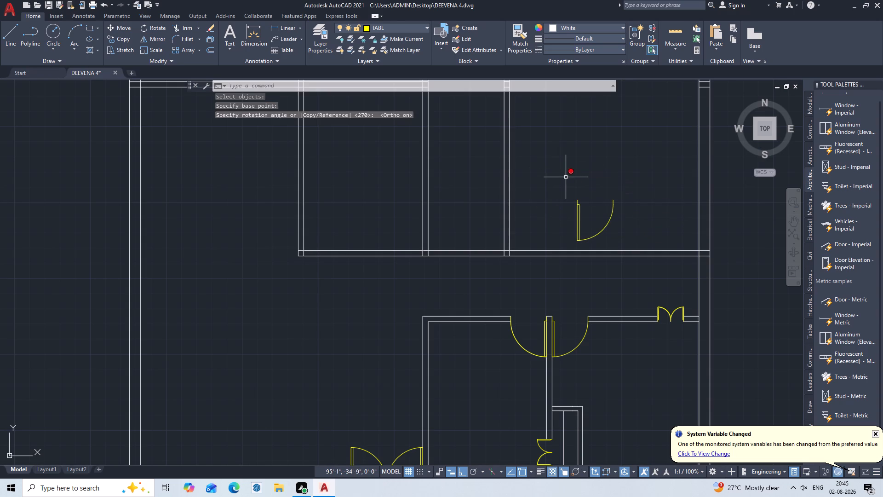
Rotate the copied door leaf 180° about the free end of its swing arc.
key(Return)
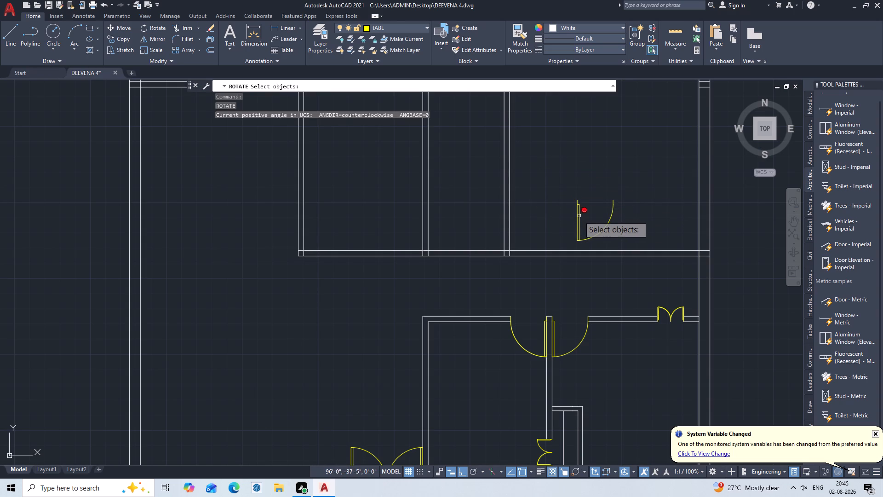
click(579, 216)
key(Return)
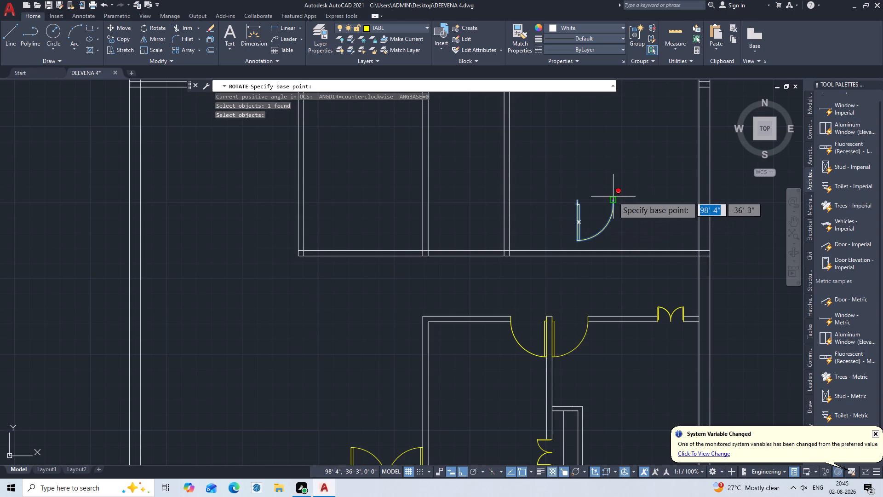
click(613, 196)
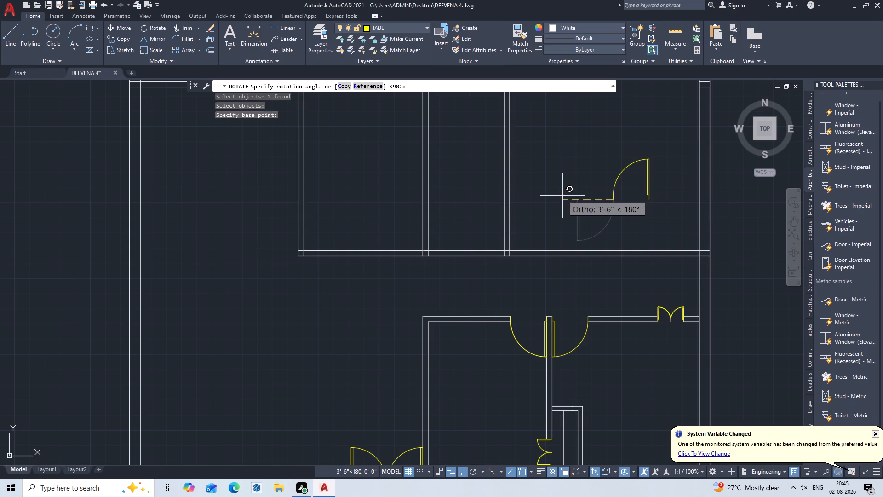
triple_click(562, 196)
key(Escape)
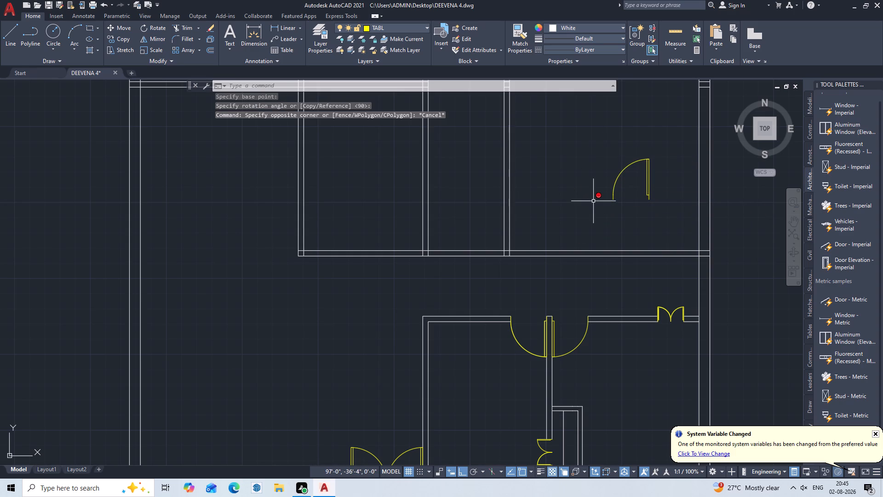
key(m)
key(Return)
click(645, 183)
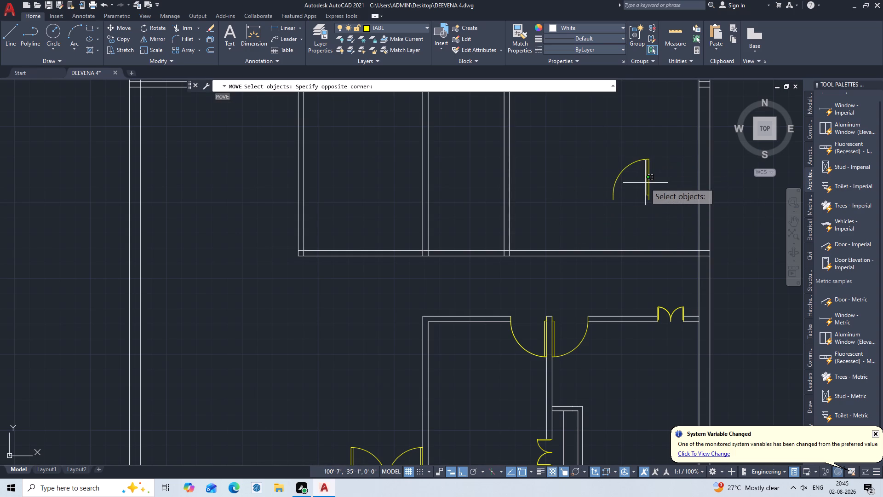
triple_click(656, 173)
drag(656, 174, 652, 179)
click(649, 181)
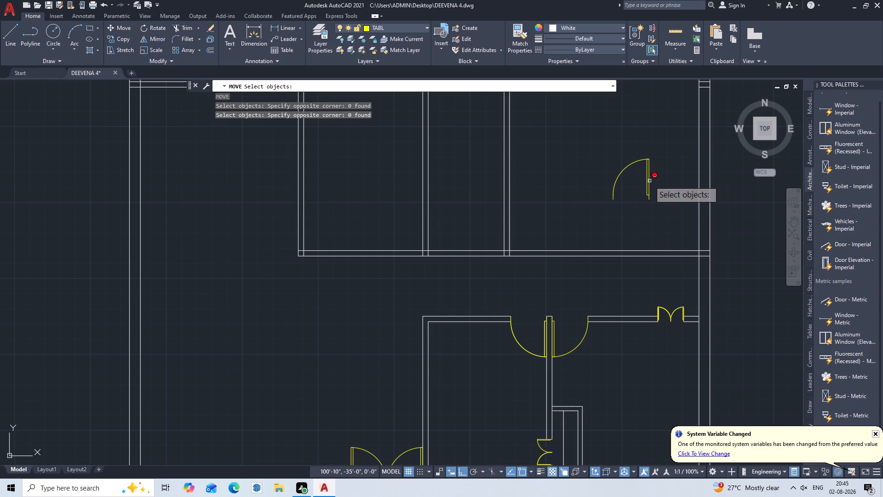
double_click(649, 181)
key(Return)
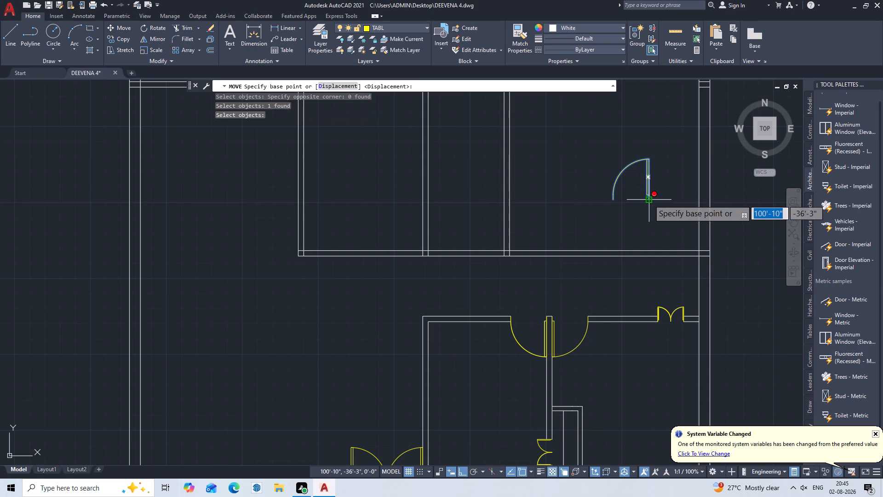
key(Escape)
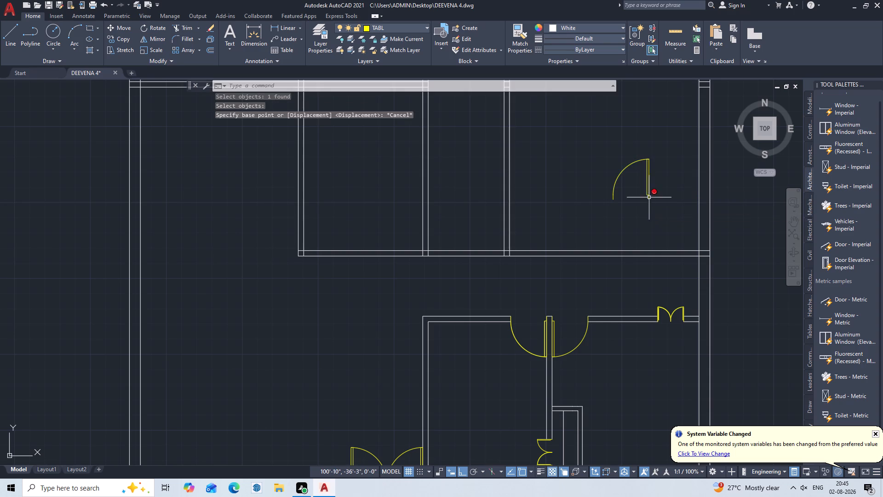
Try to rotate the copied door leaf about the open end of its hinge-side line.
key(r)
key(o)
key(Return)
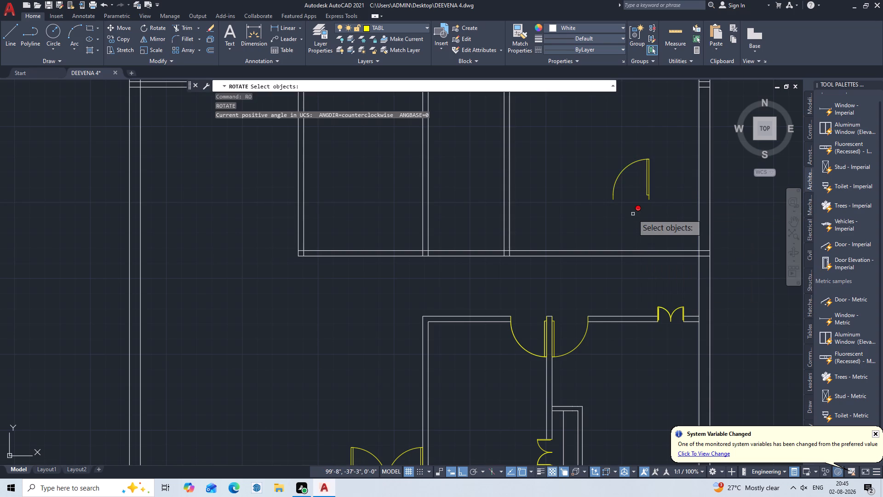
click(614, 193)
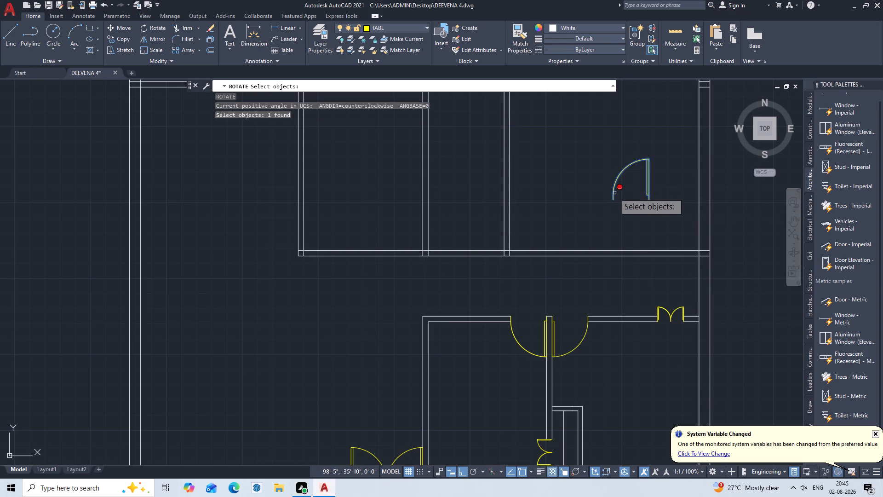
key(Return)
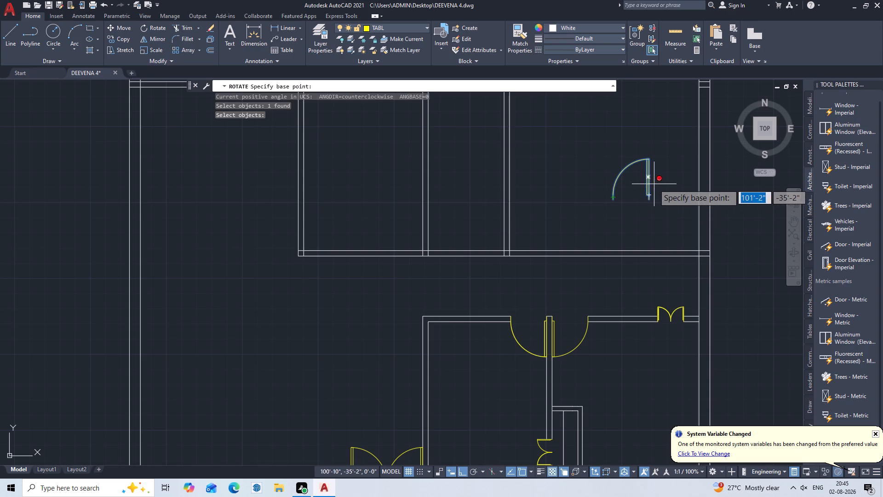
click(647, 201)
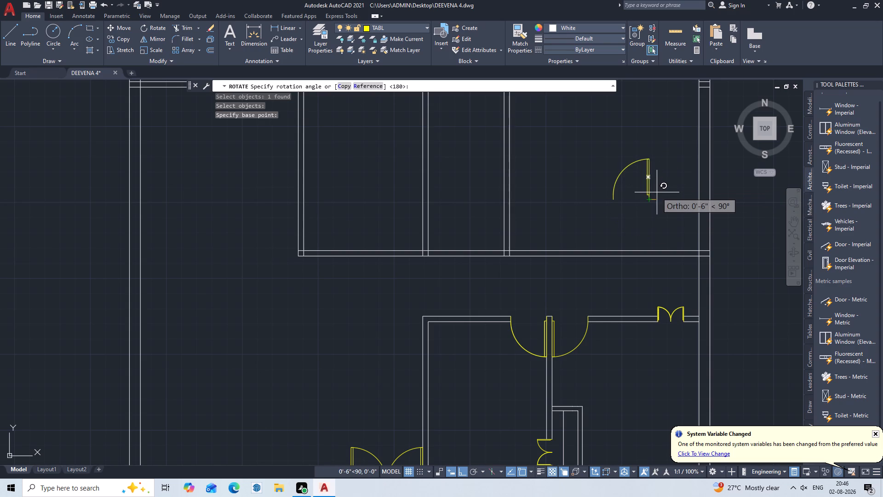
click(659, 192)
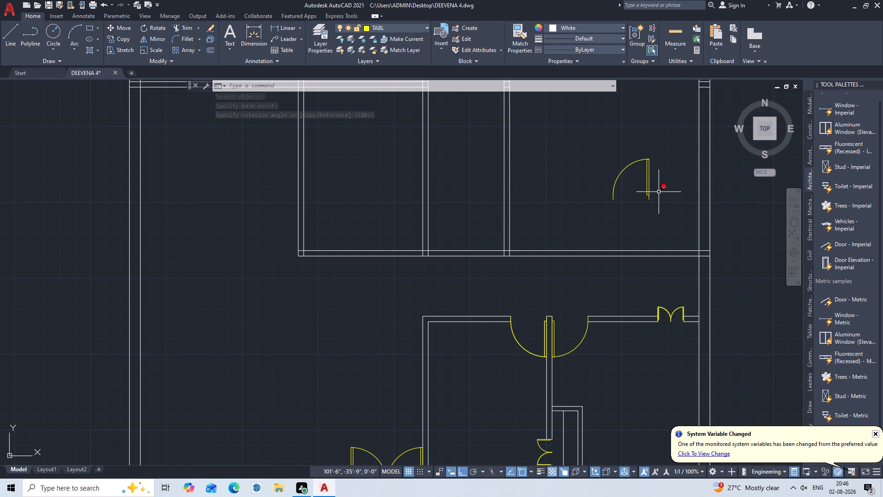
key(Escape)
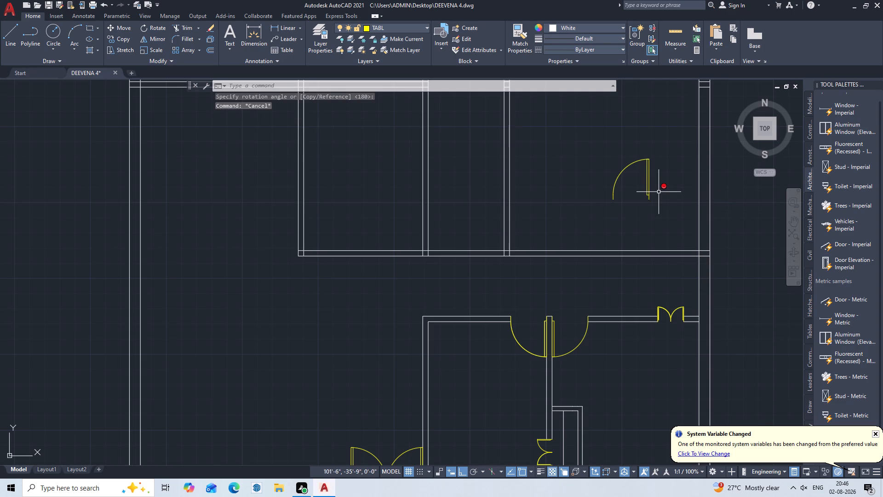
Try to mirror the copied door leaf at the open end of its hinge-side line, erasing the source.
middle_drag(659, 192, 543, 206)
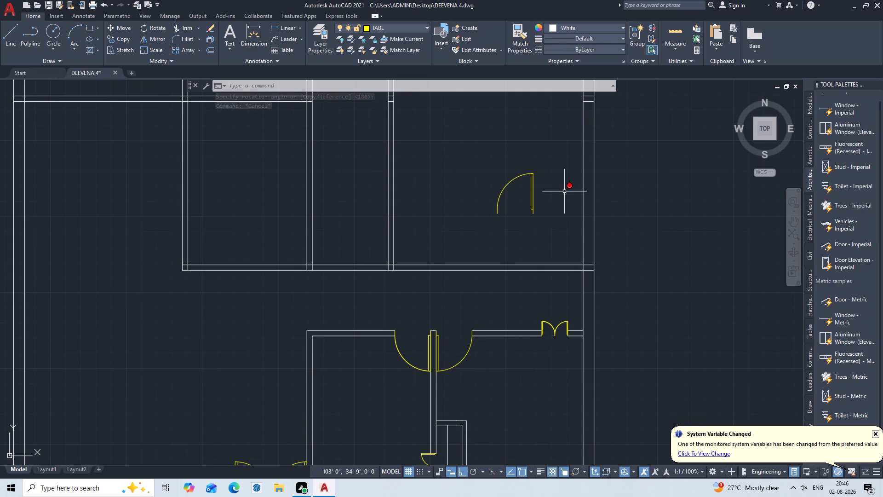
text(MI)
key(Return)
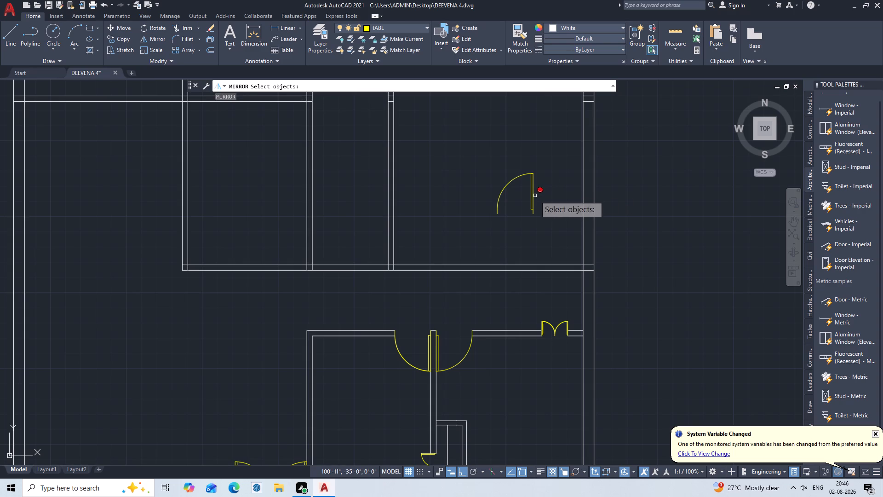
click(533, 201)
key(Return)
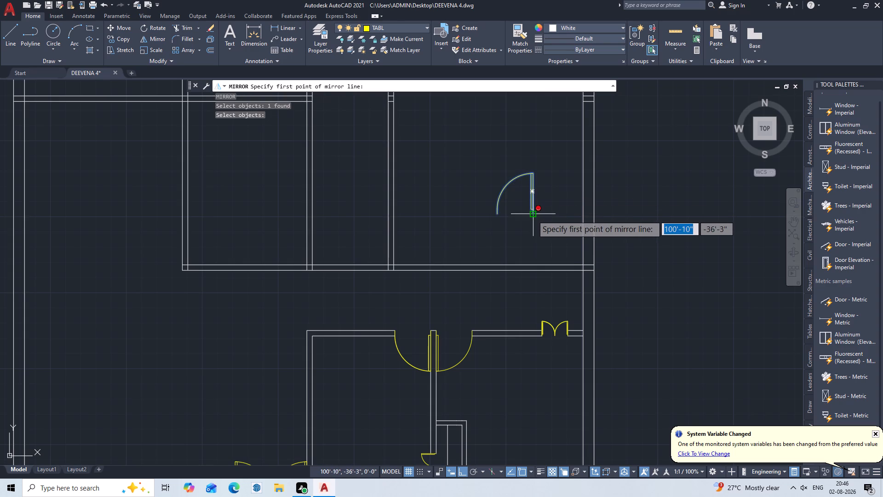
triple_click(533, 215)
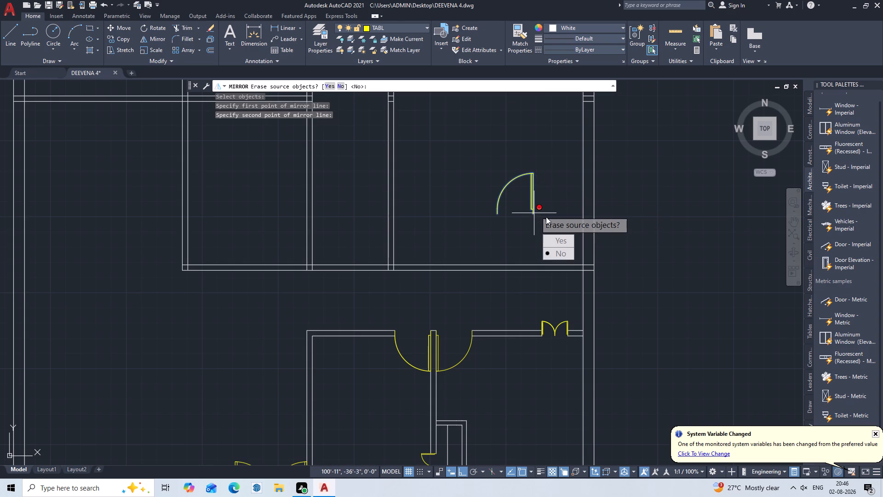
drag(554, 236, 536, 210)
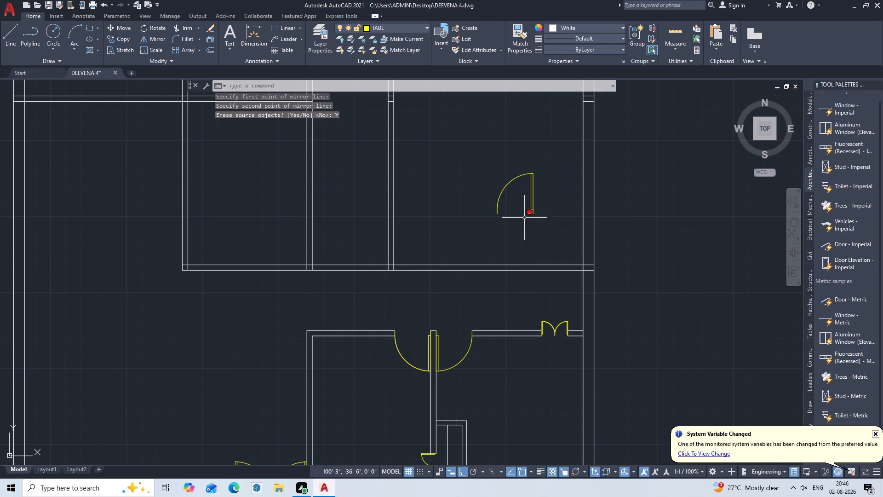
Mirror the door leaf about a vertical line through its hinge end so it swings east, erasing the source.
text(MI)
key(Return)
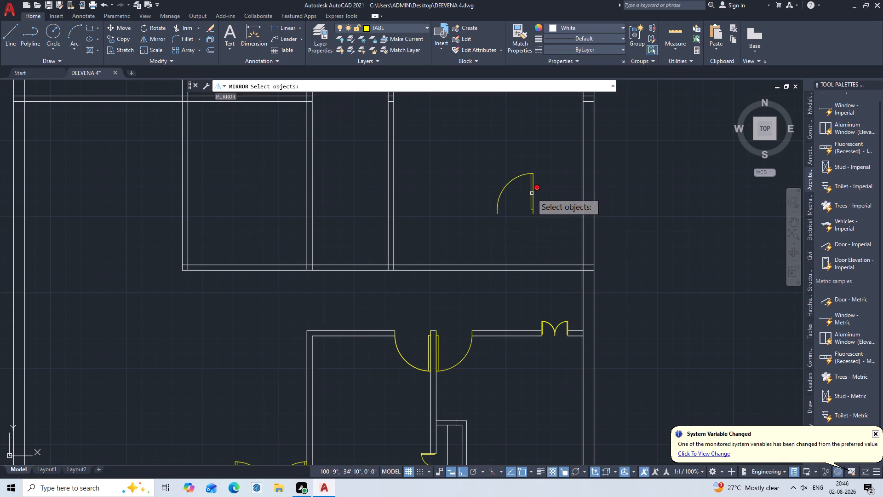
click(532, 195)
key(Return)
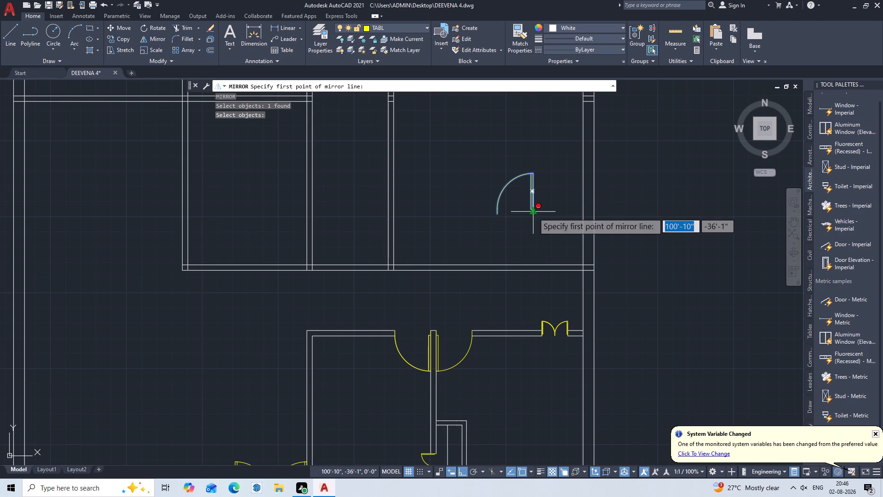
click(534, 212)
click(546, 177)
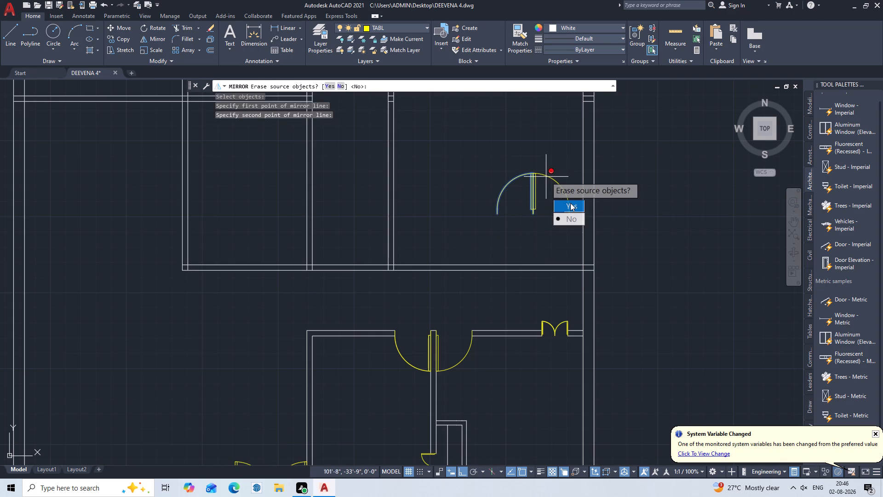
drag(570, 203, 546, 177)
key(Escape)
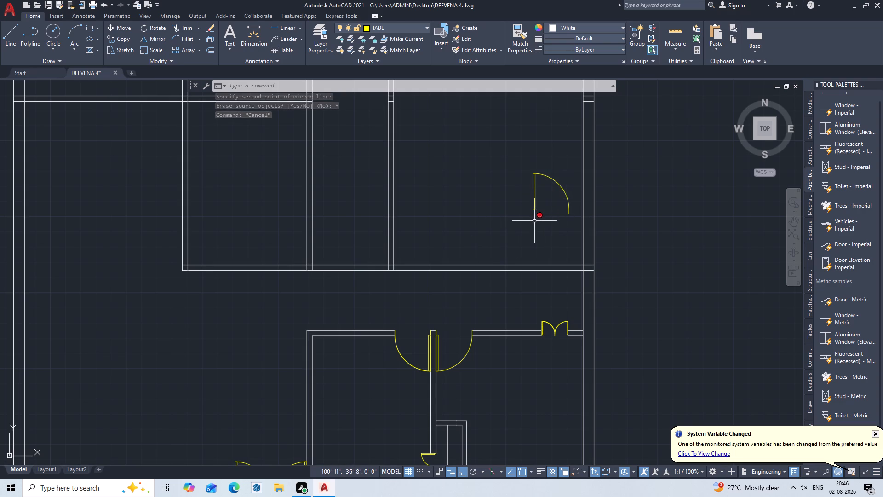
Move the door by its lower hinge end onto the lower line of the northeast room's south wall, just east of the partition, with Ortho off.
key(m)
key(Return)
double_click(532, 201)
key(Return)
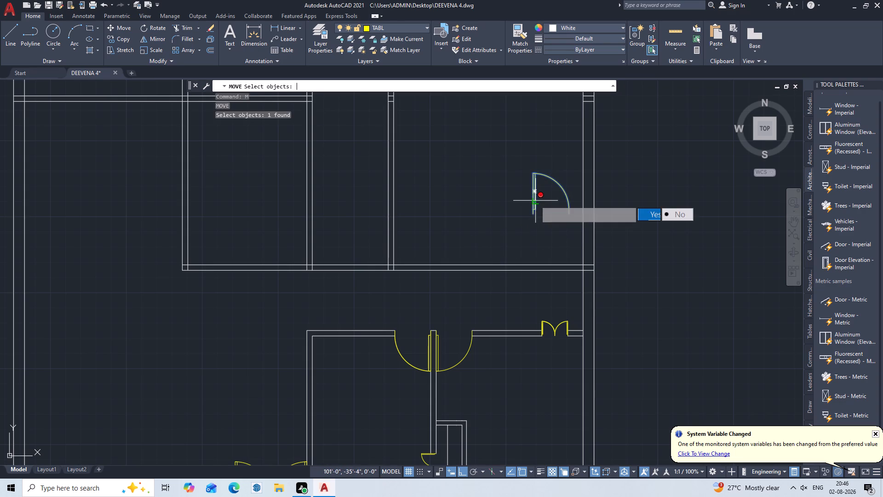
click(535, 212)
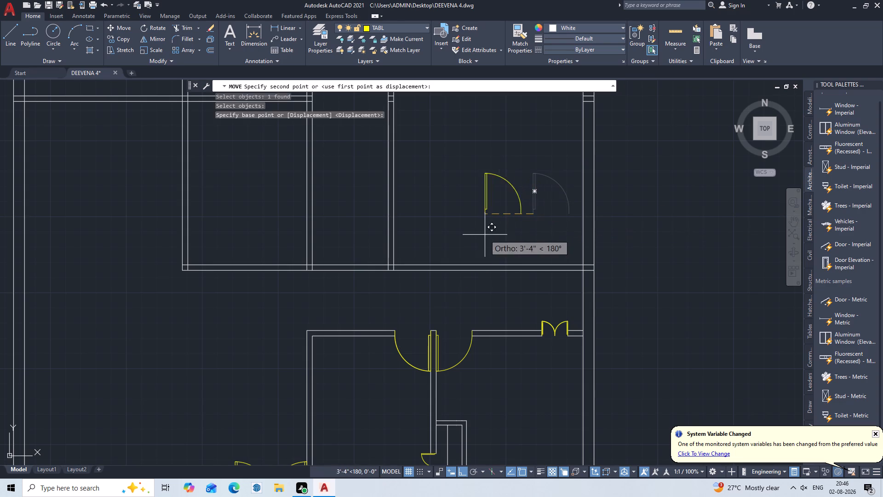
middle_drag(463, 244, 530, 221)
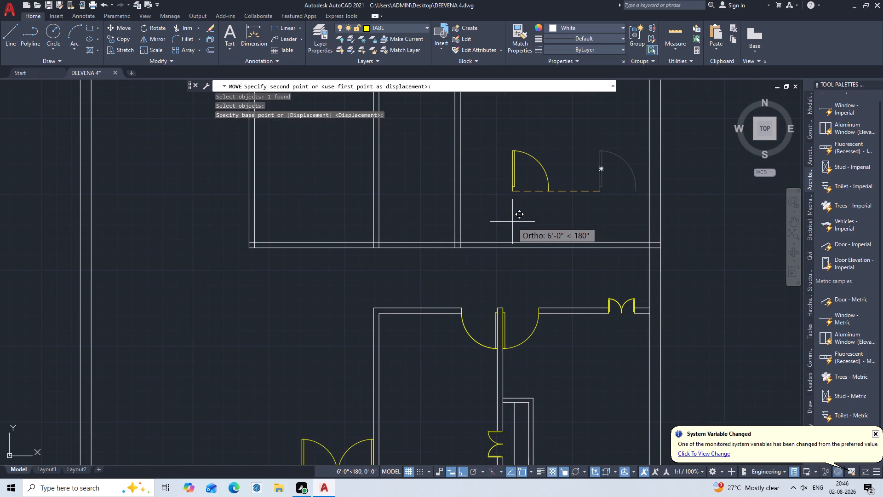
key(F8)
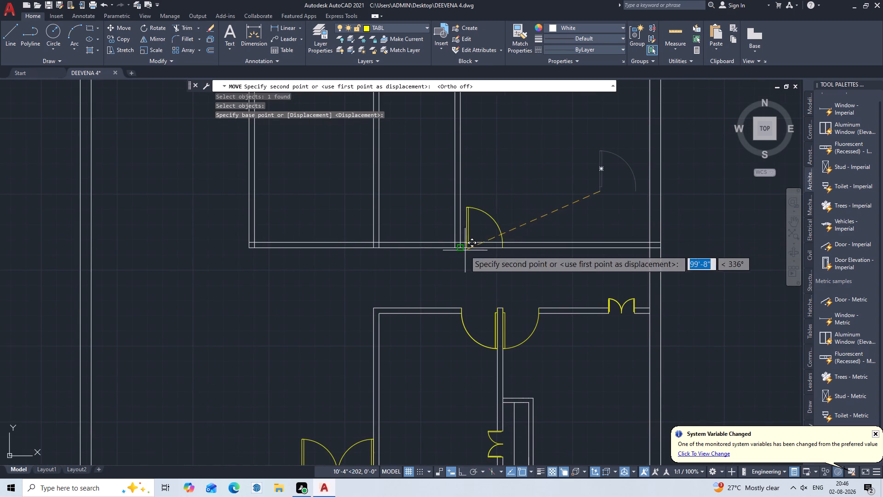
scroll(479, 243, up, 3)
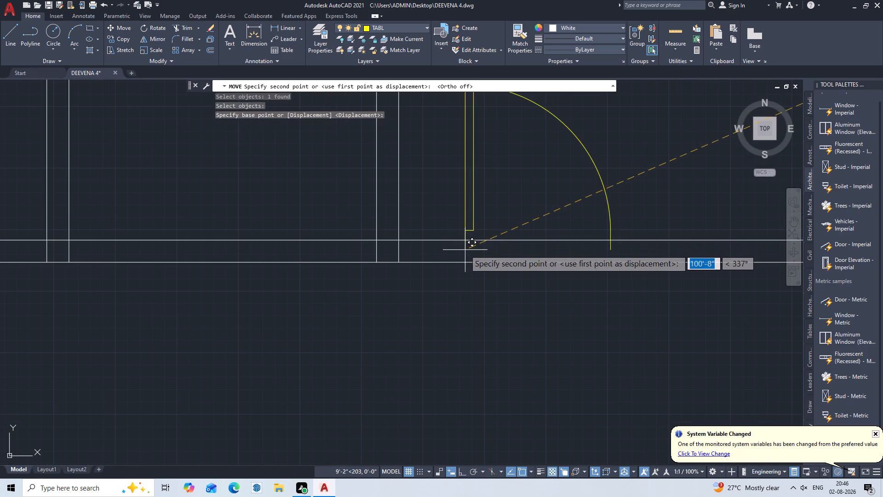
click(423, 262)
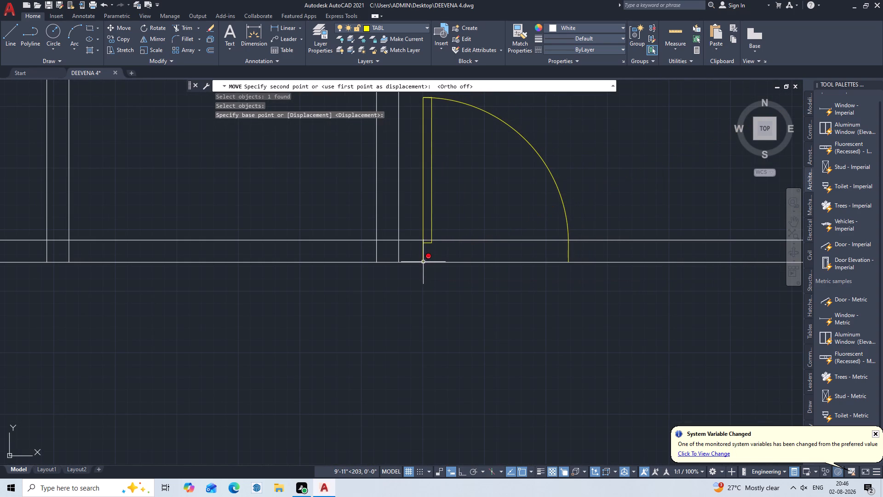
key(Escape)
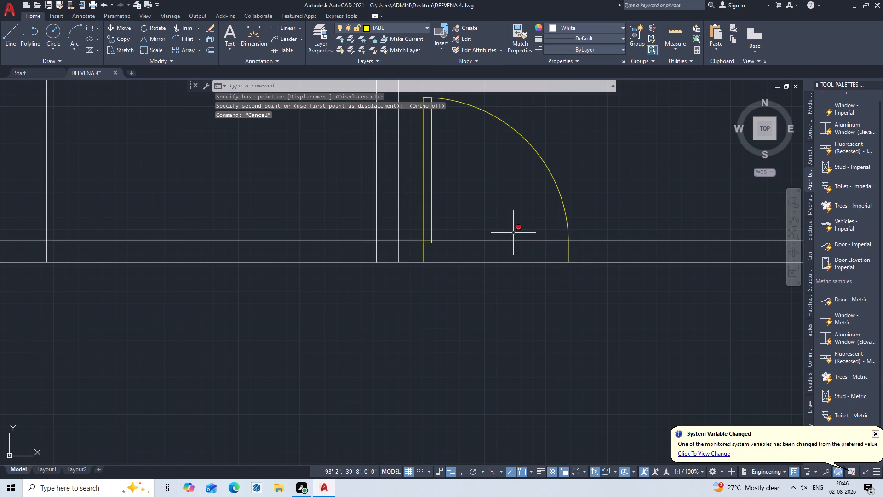
Trim both south wall lines across the new door opening, including the short stub inside the door leaf.
text(TR)
key(apostrophe)
key(Return)
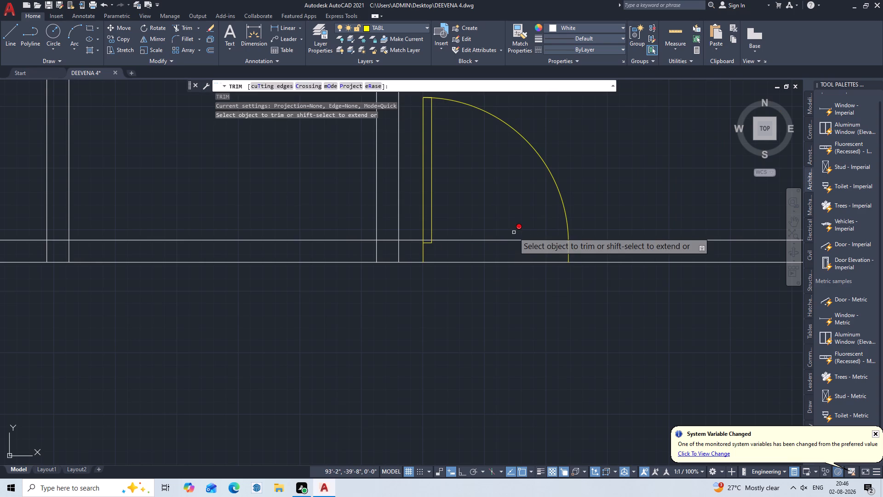
drag(514, 232, 506, 253)
drag(499, 294, 508, 279)
click(518, 246)
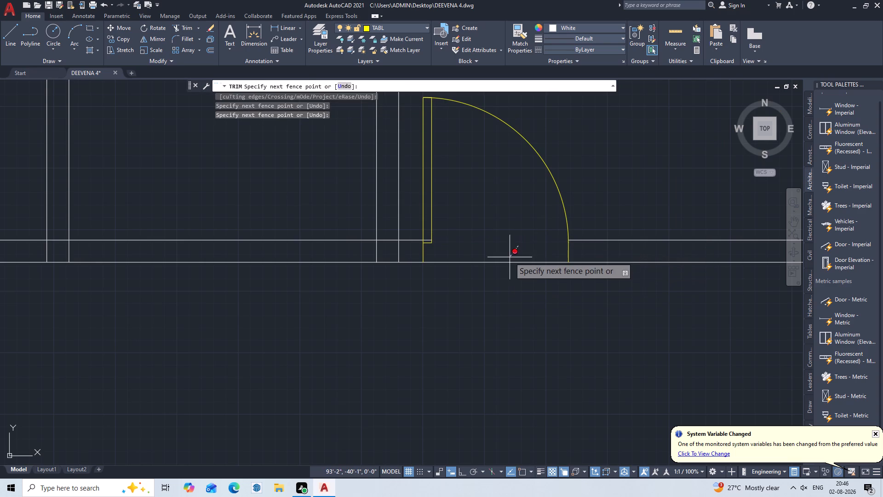
click(505, 263)
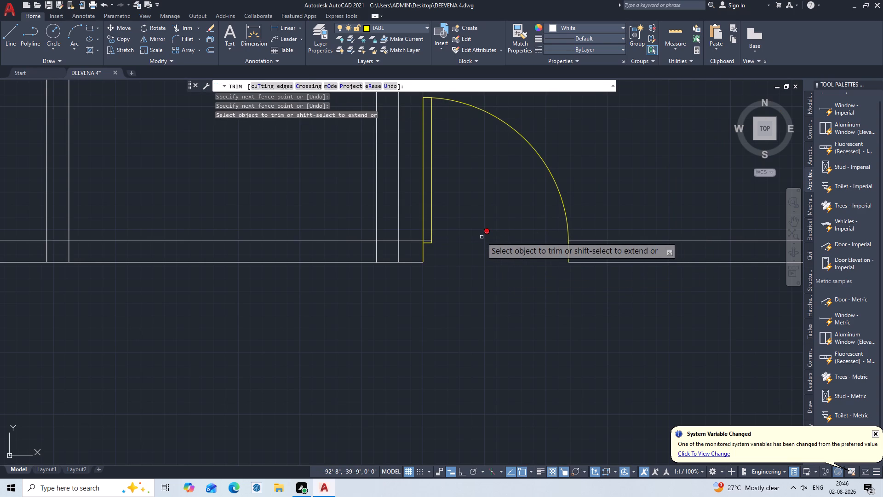
scroll(482, 237, up, 2)
middle_drag(473, 237, 666, 326)
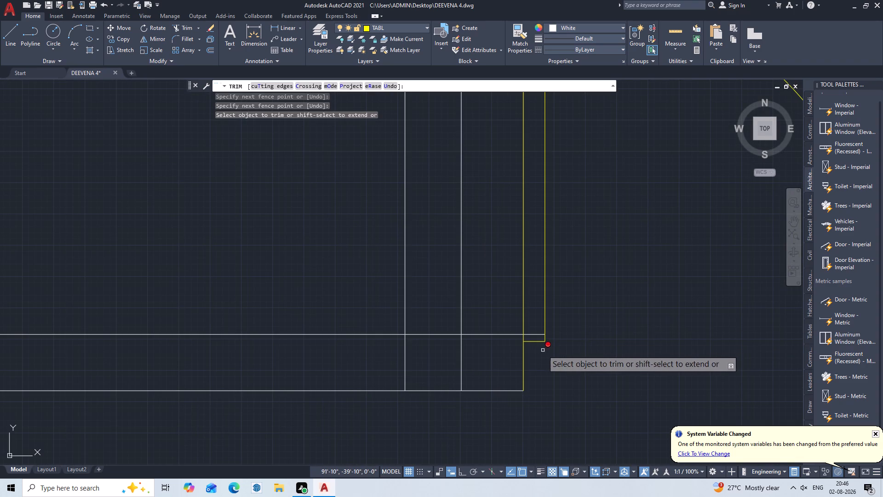
scroll(530, 344, up, 2)
click(540, 308)
click(529, 328)
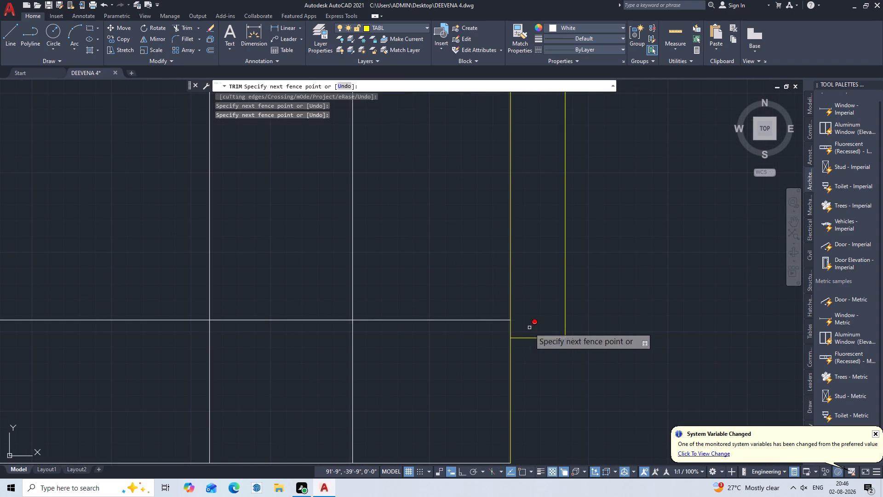
Trim the south wall's upper line where it crosses between the two partition lines beside the new door.
scroll(602, 292, down, 1)
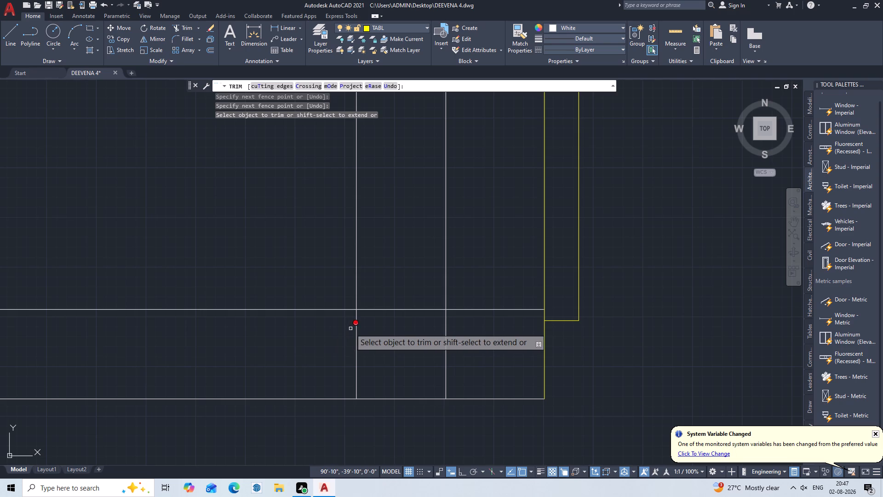
click(389, 279)
click(384, 341)
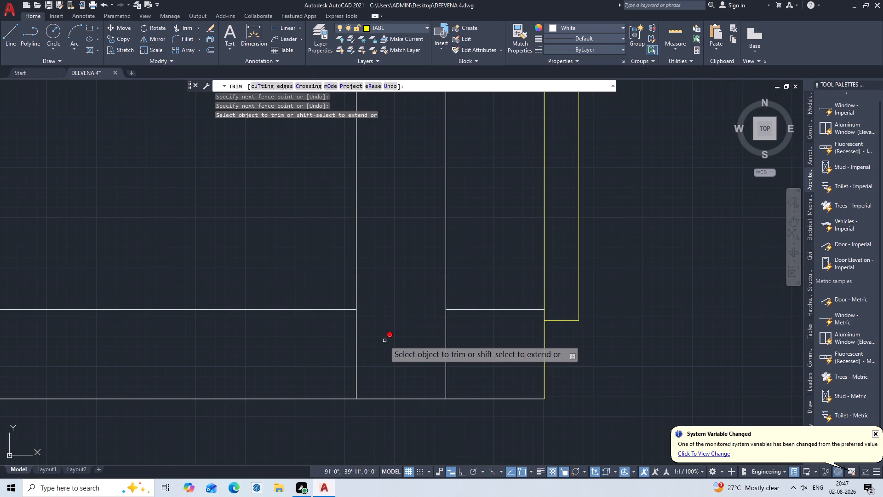
key(Escape)
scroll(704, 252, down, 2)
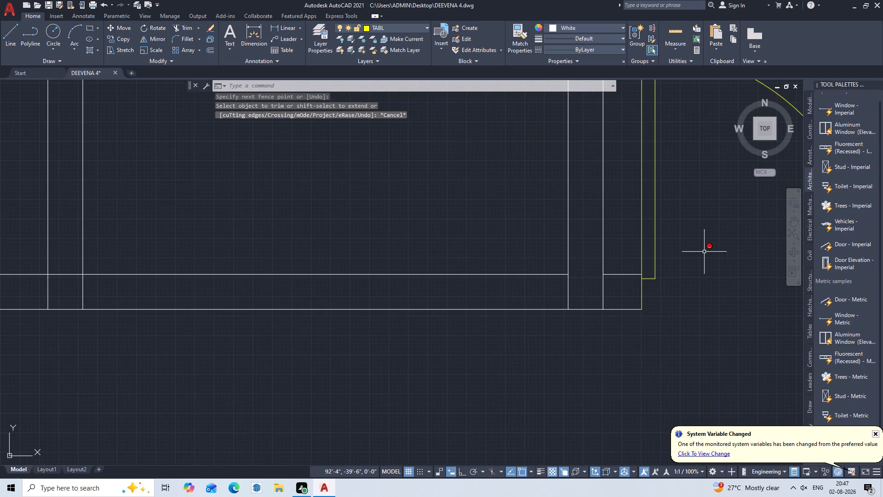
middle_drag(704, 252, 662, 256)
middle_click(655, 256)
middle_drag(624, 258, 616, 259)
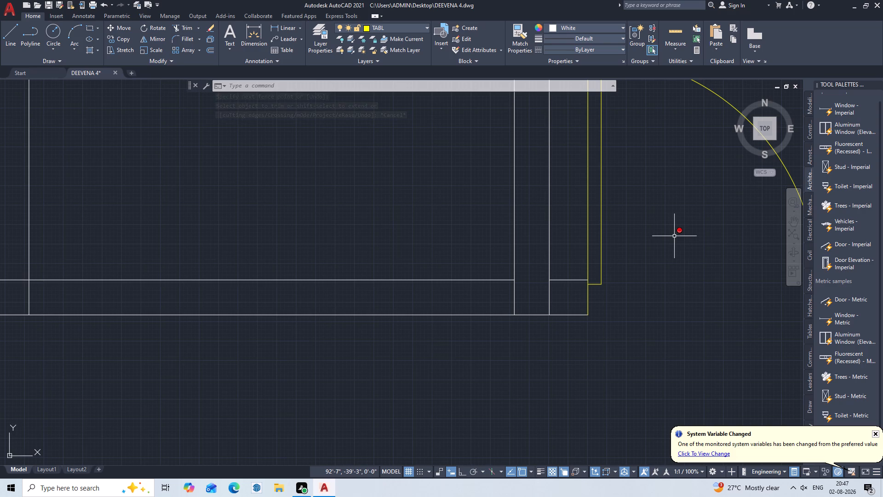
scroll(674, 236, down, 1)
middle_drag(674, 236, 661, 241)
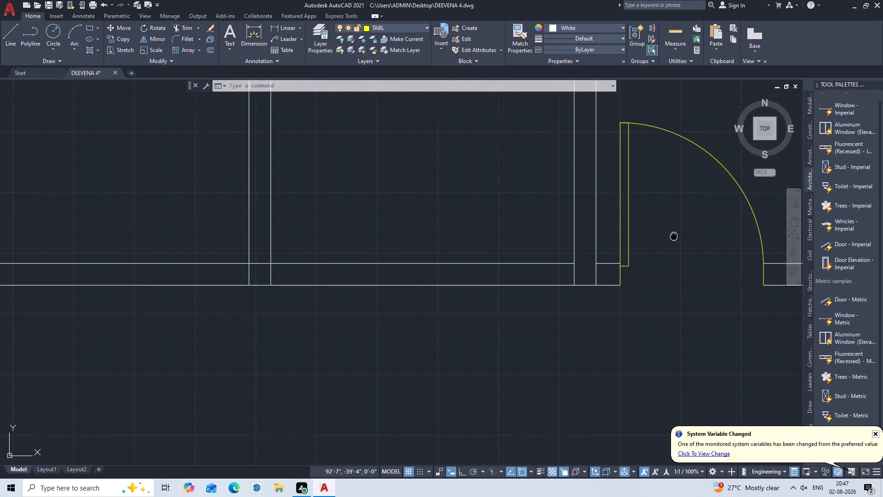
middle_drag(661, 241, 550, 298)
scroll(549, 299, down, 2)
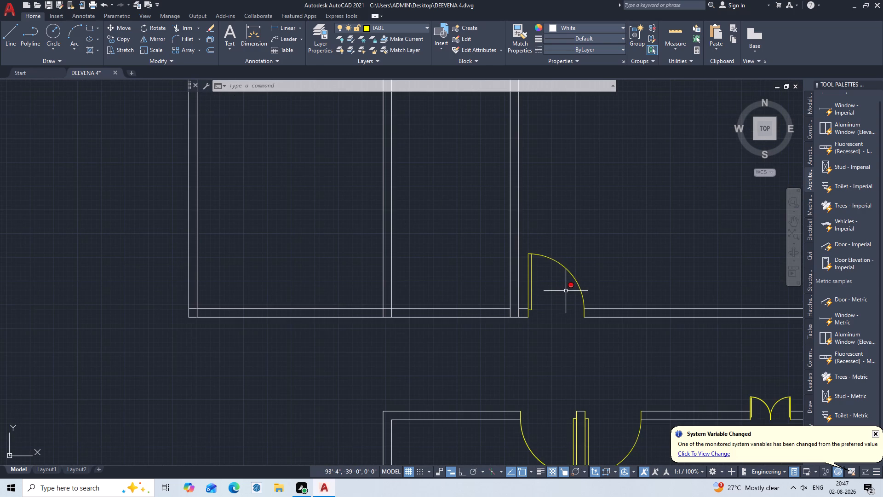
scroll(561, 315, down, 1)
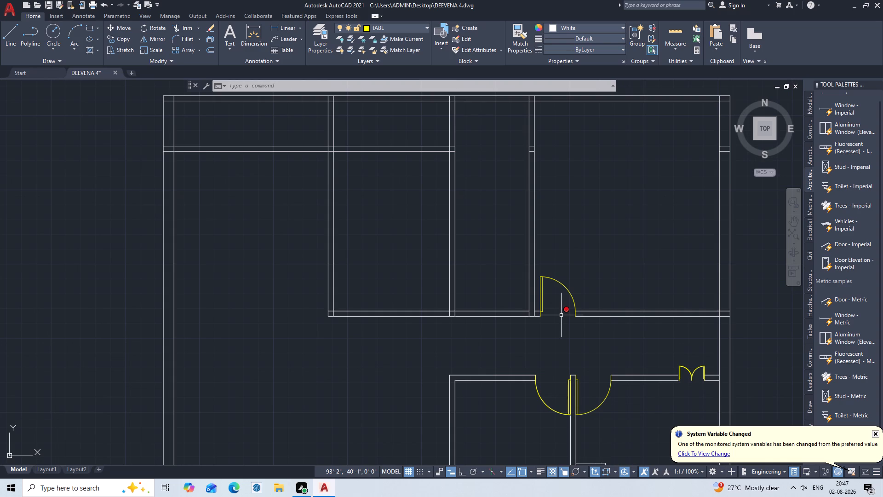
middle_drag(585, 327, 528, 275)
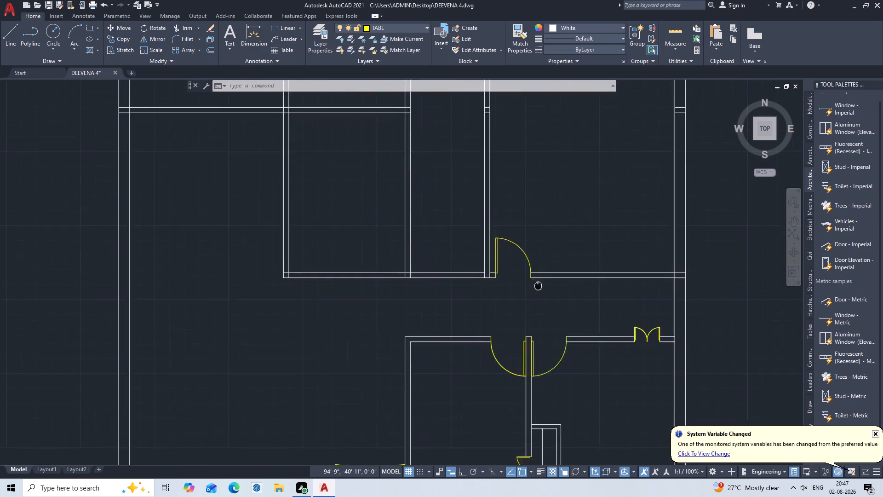
Trim both lines of the northeast room's south wall where they run through the east exterior wall.
middle_drag(528, 275, 498, 250)
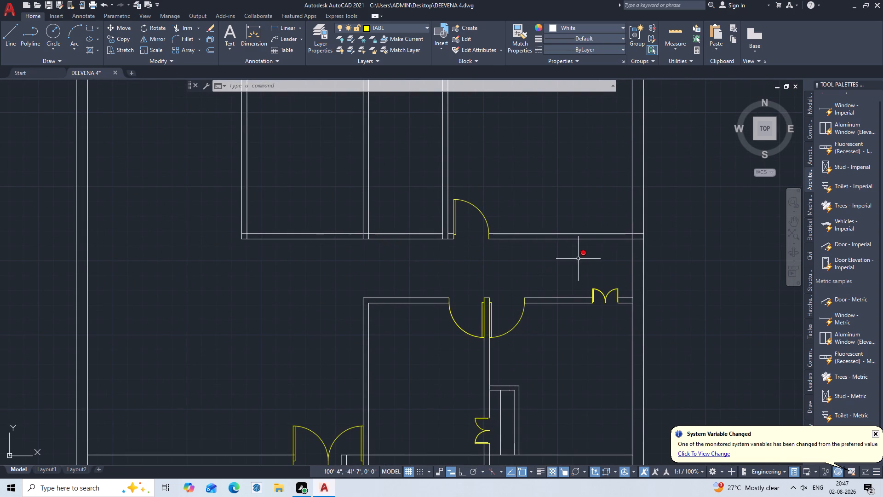
scroll(633, 238, up, 3)
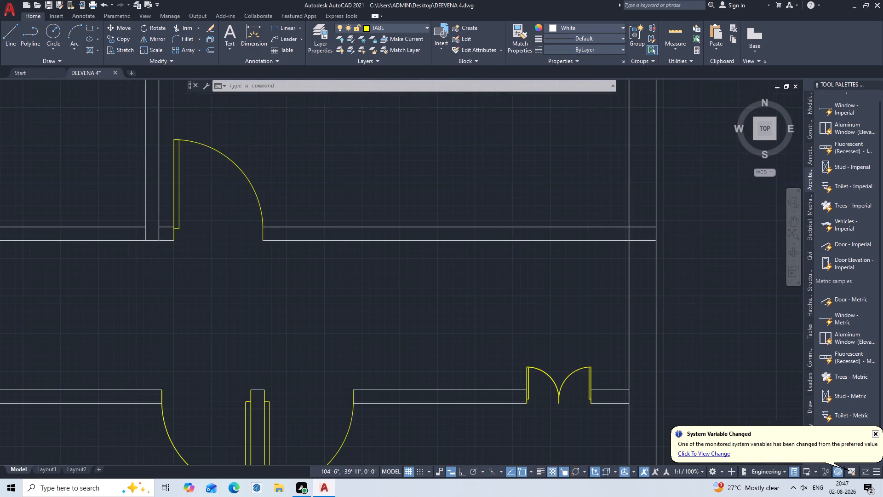
text(TR)
key(Return)
click(644, 214)
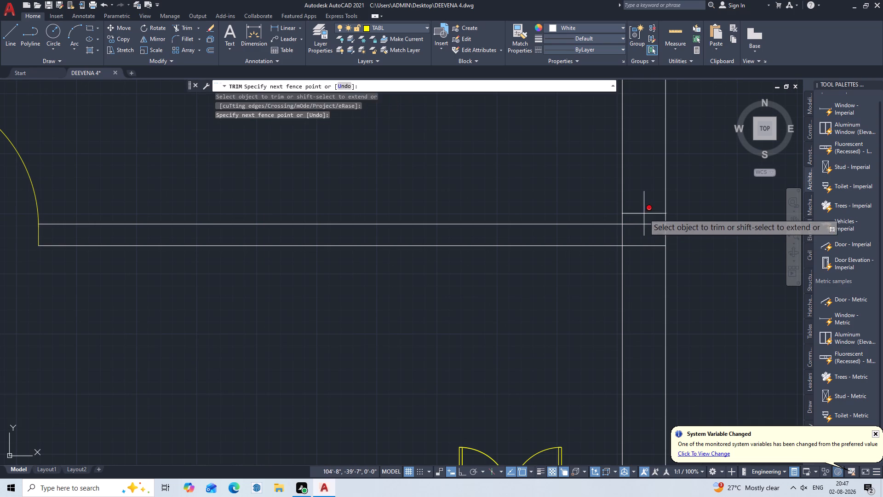
click(642, 273)
key(Escape)
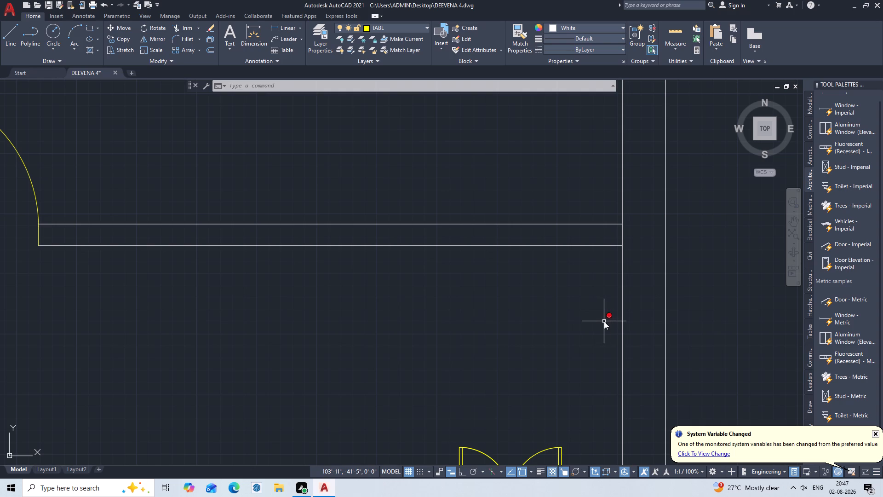
Offset the upper line of the wall west of the small double door by 1.5' to the north.
key(o)
key(Return)
key(1)
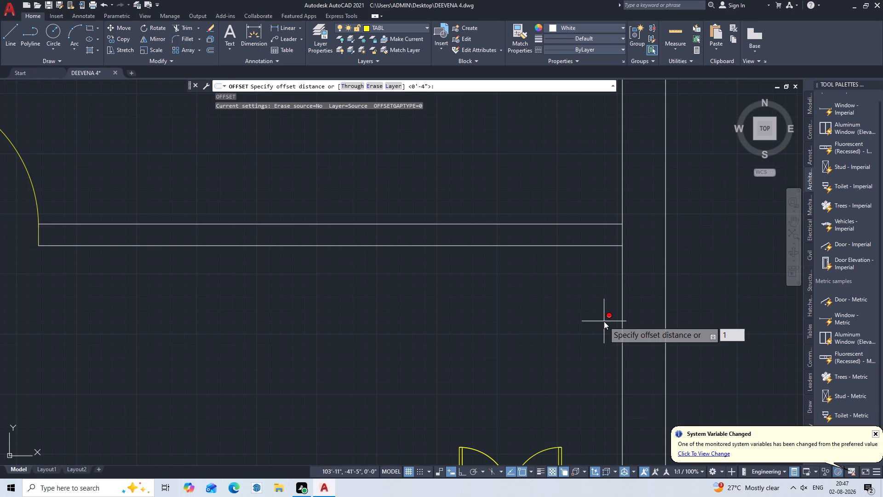
key(period)
key(5)
key(apostrophe)
key(Return)
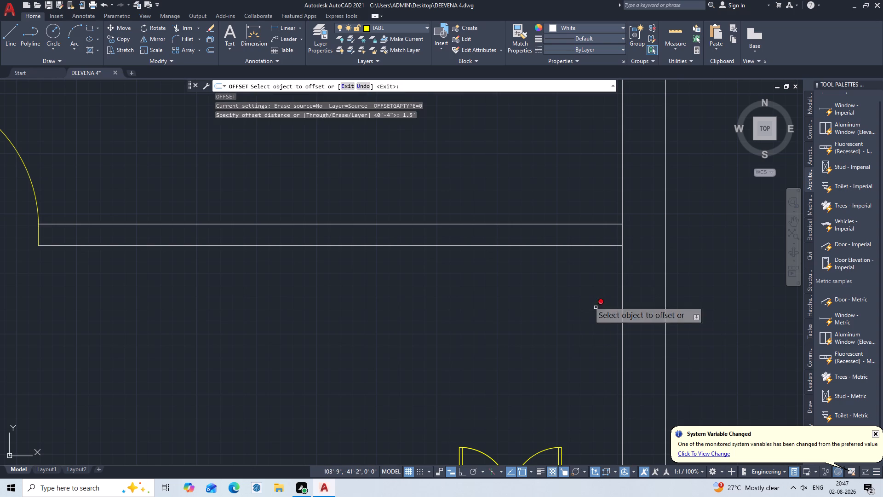
scroll(574, 223, down, 1)
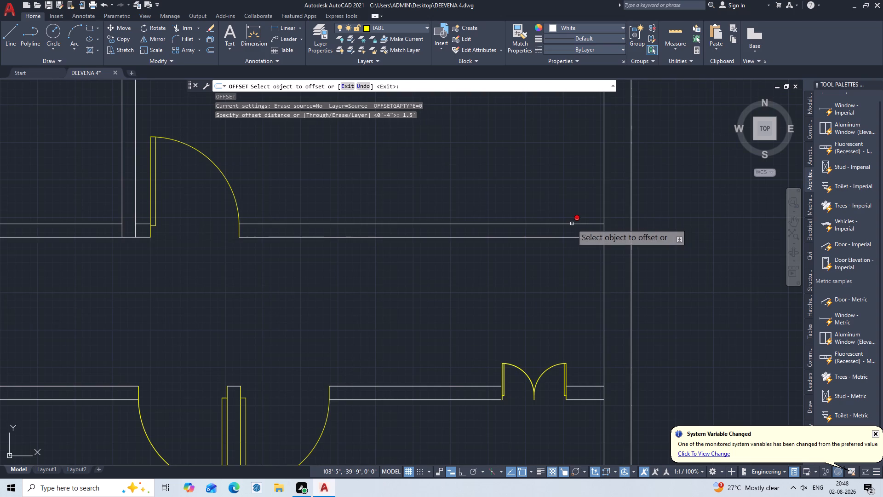
middle_drag(572, 224, 589, 296)
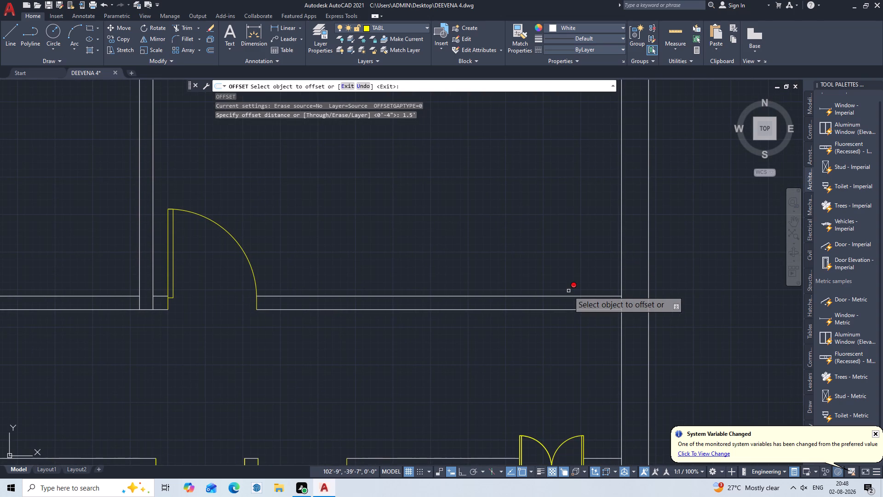
scroll(568, 291, down, 1)
middle_drag(560, 327, 579, 227)
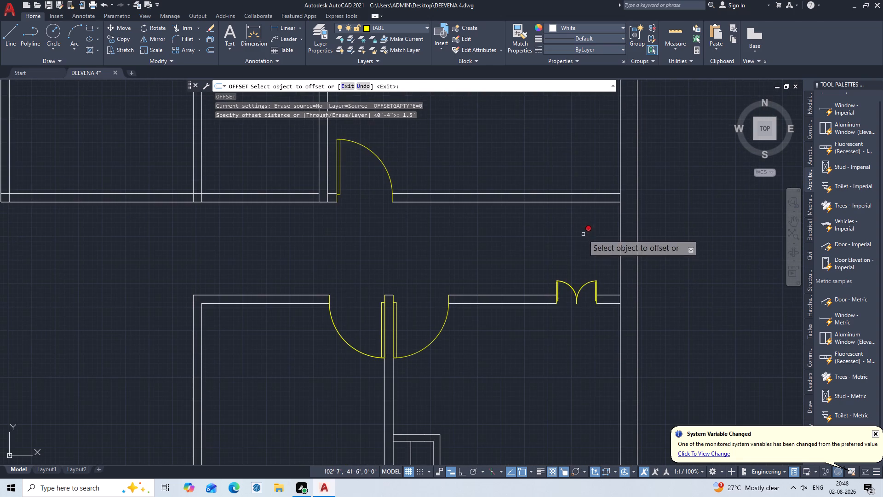
double_click(525, 297)
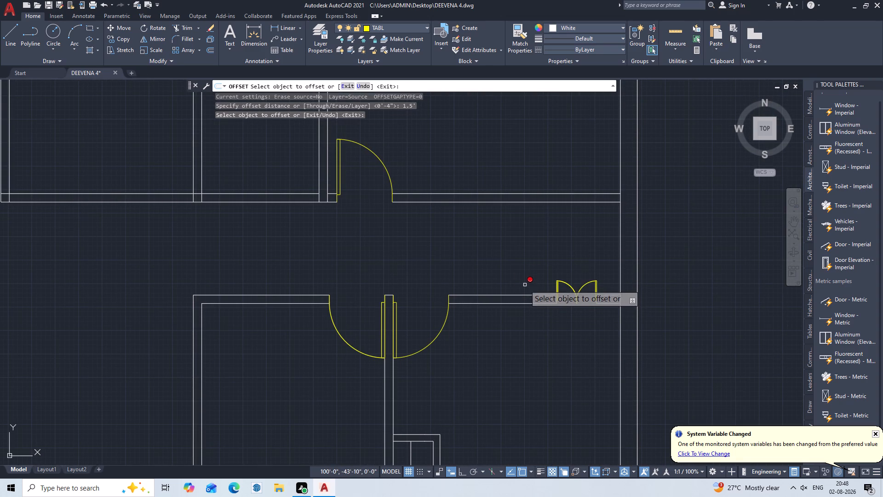
double_click(525, 295)
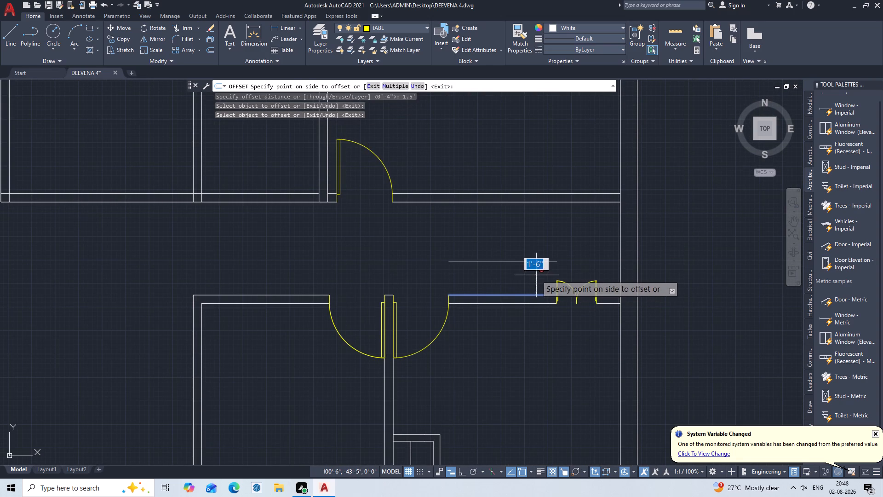
click(536, 275)
Offset the short upper wall line east of the double door to the north by the same 1.5'.
drag(615, 296, 611, 297)
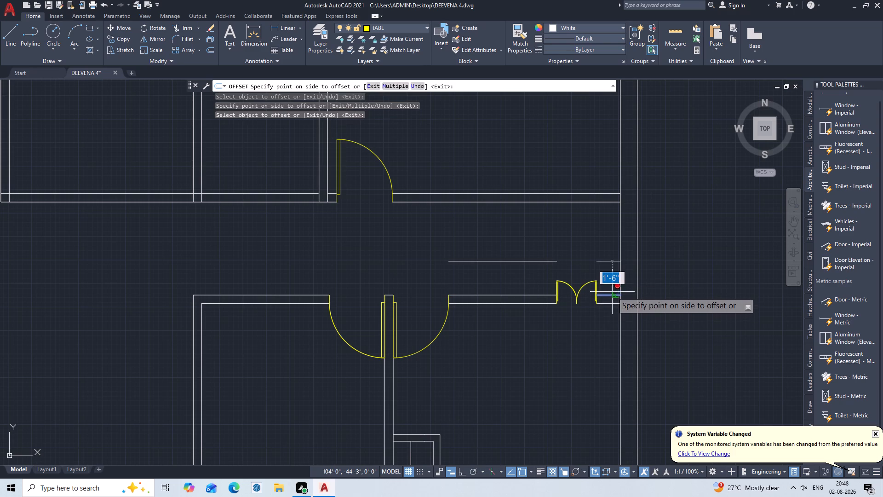
double_click(612, 292)
key(ctrl+z)
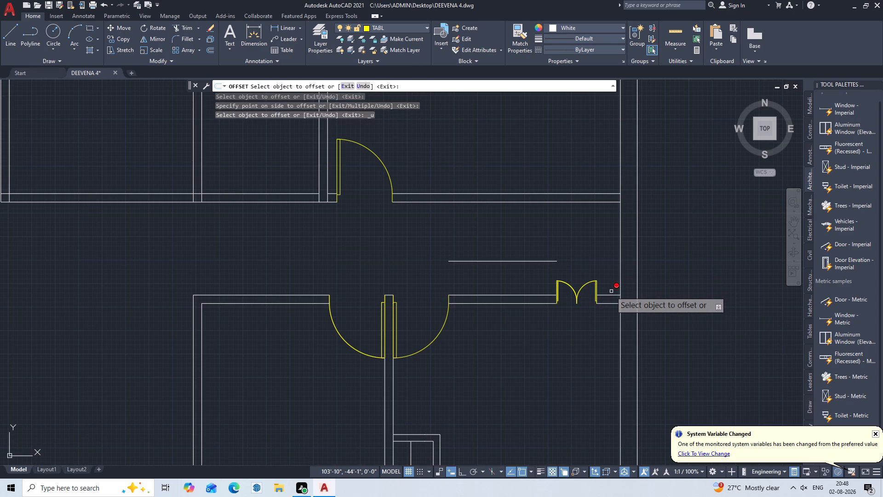
click(609, 295)
click(610, 286)
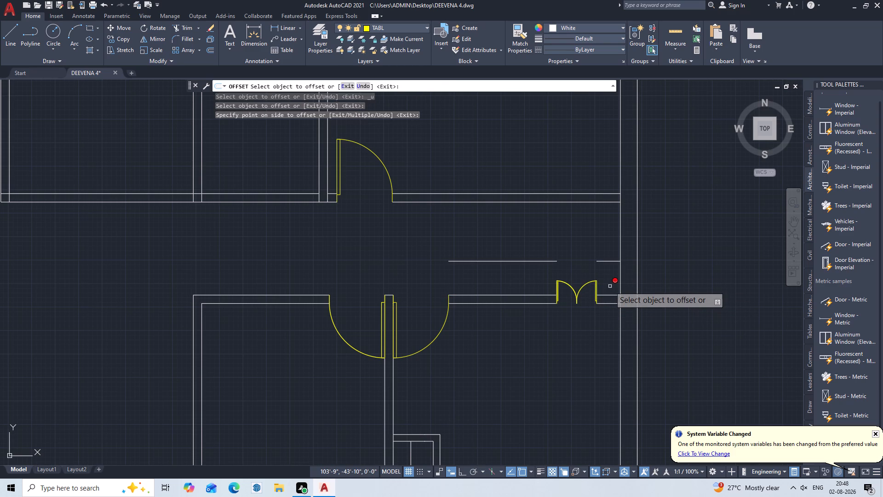
key(Escape)
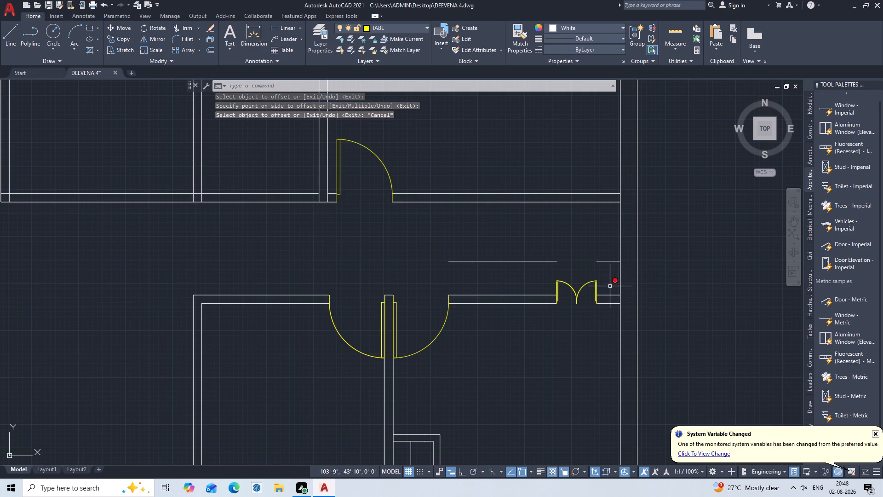
Extend the longer offset line eastward across the gap above the double door.
text(EX)
key(Return)
click(541, 254)
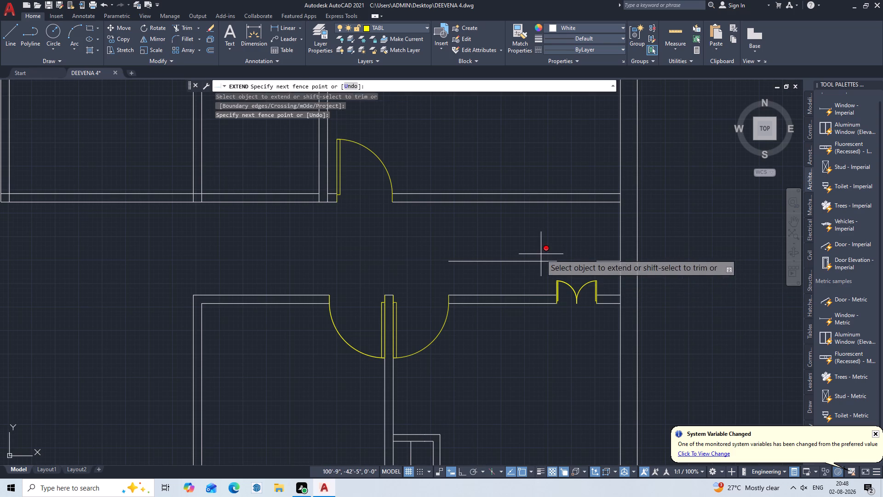
click(541, 269)
key(Escape)
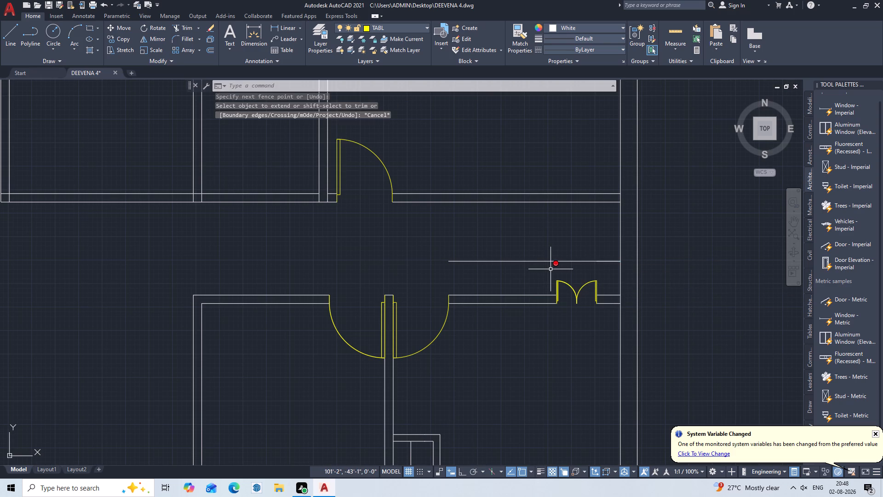
Offset the extended line 4.5" to the north to form the second face of the new wall.
key(o)
key(Return)
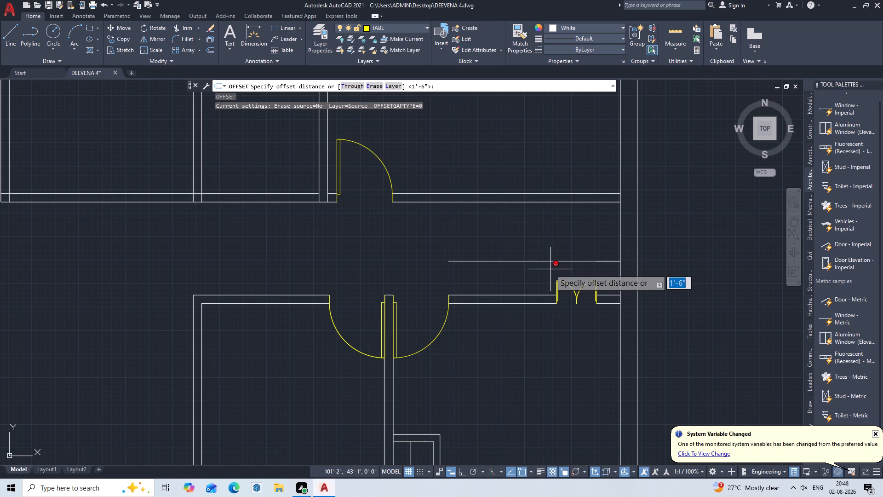
text(4.5")
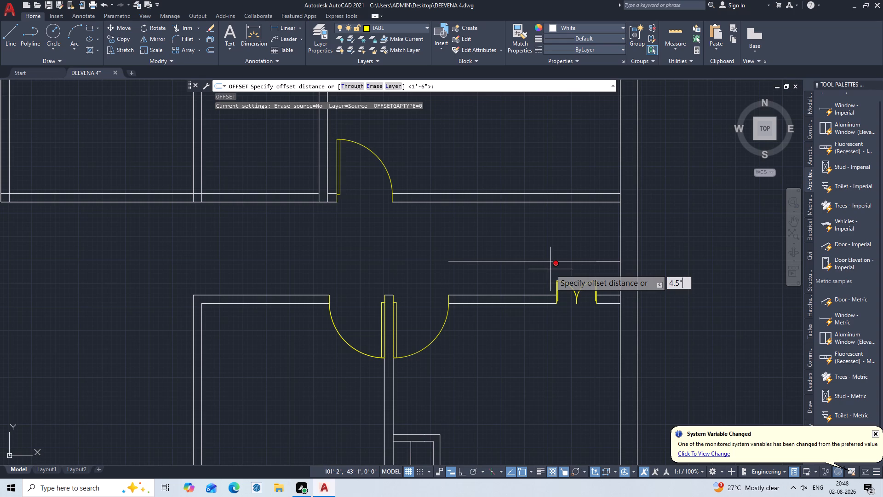
key(Return)
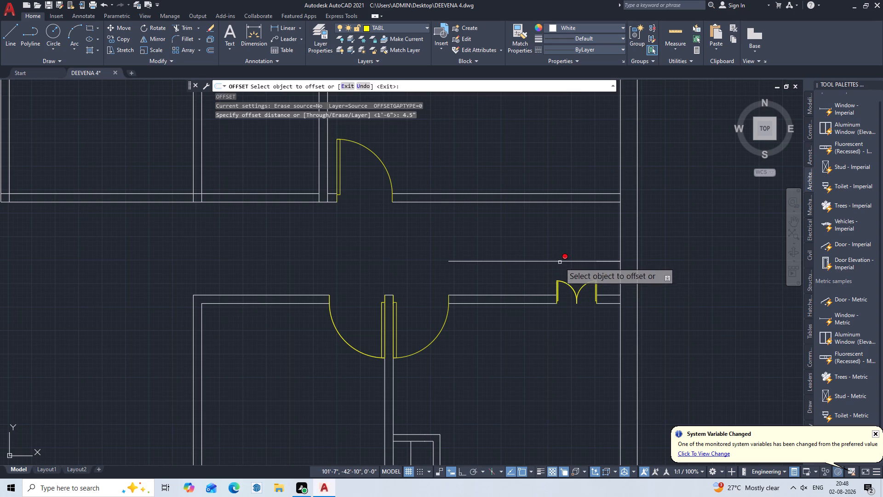
click(560, 262)
double_click(568, 251)
key(Escape)
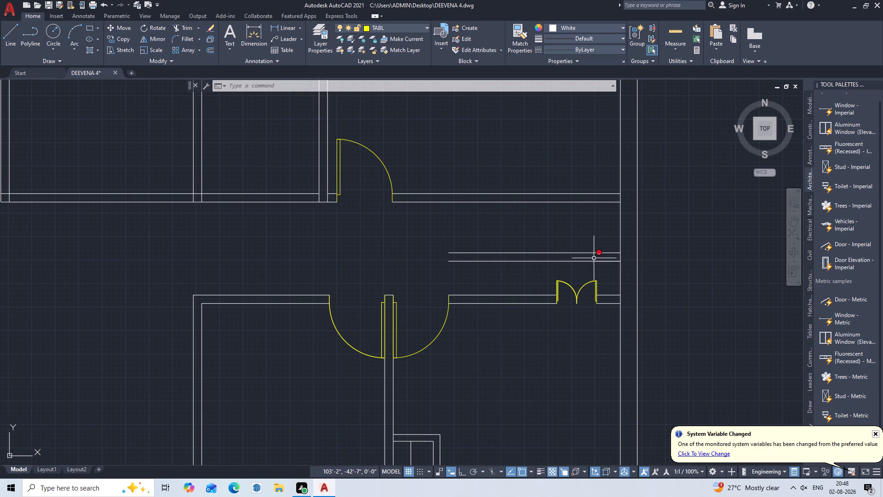
Move the new wall lines north, closer to the northeast room's south wall, using a base point near their east ends.
key(m)
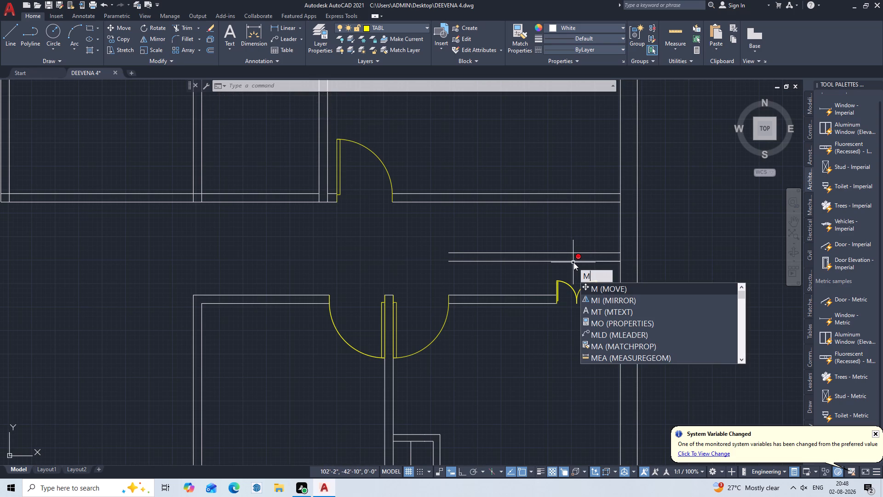
key(Return)
click(603, 241)
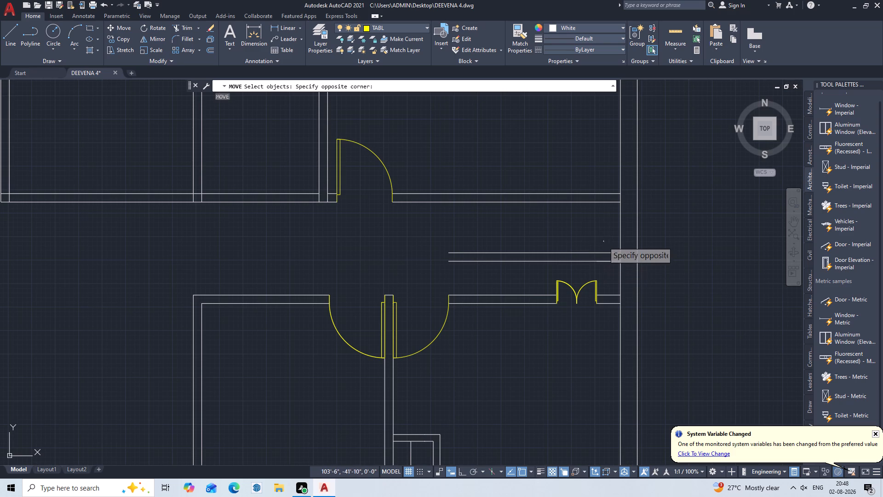
click(570, 269)
key(Return)
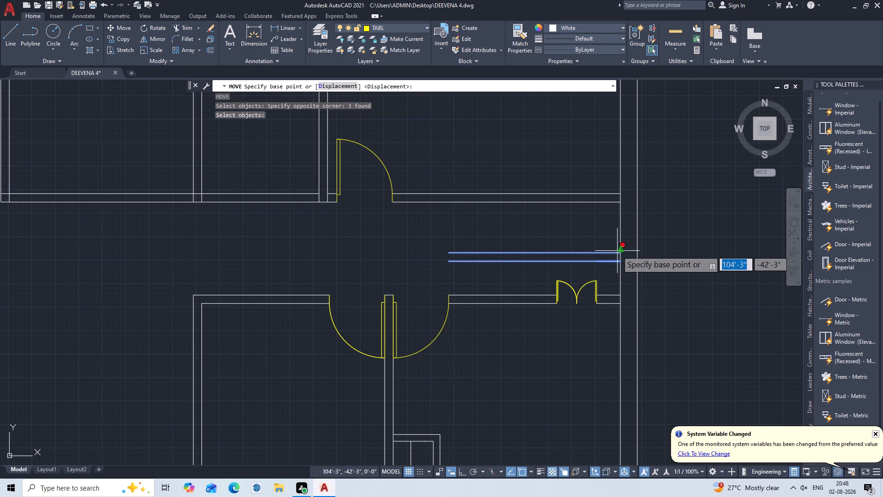
click(616, 254)
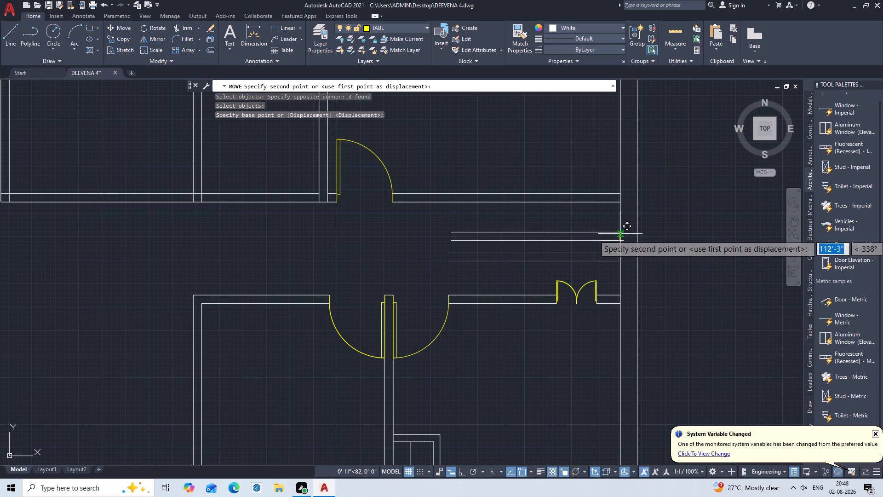
click(620, 235)
key(Escape)
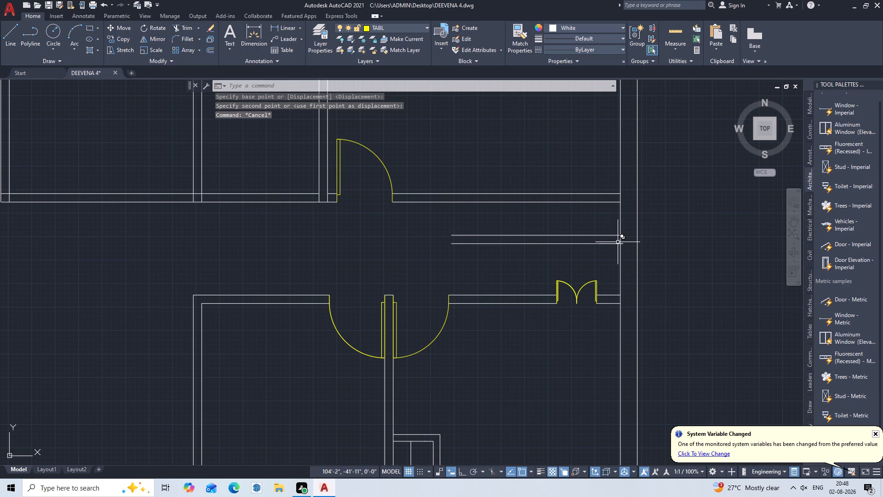
Move the new wall lines again so their east ends sit on the inner line of the east exterior wall.
key(m)
key(Return)
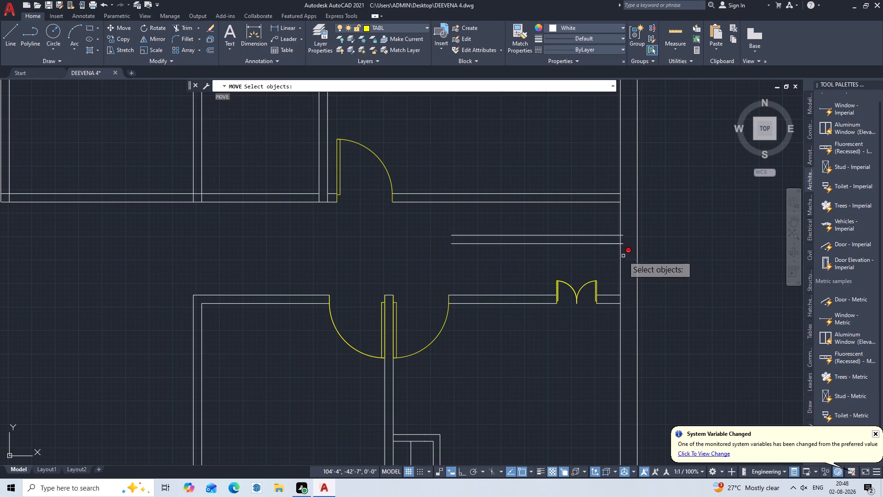
drag(607, 231, 602, 234)
click(575, 265)
key(Return)
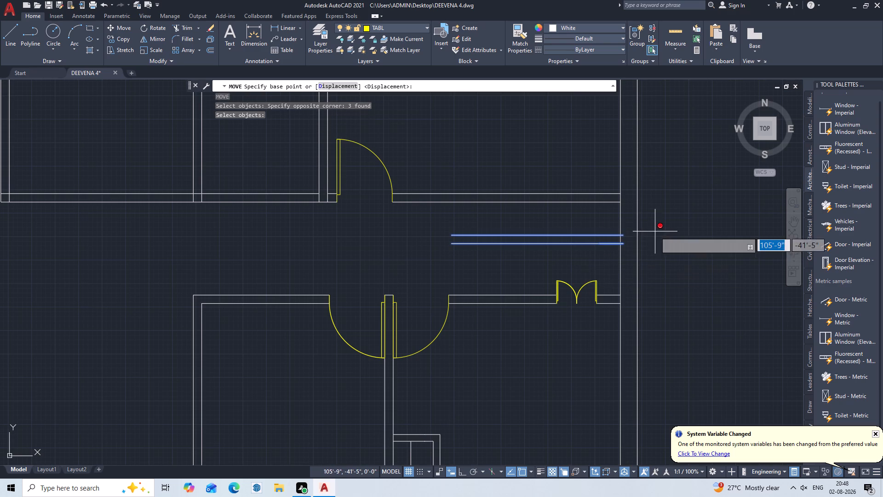
scroll(632, 241, up, 3)
click(584, 222)
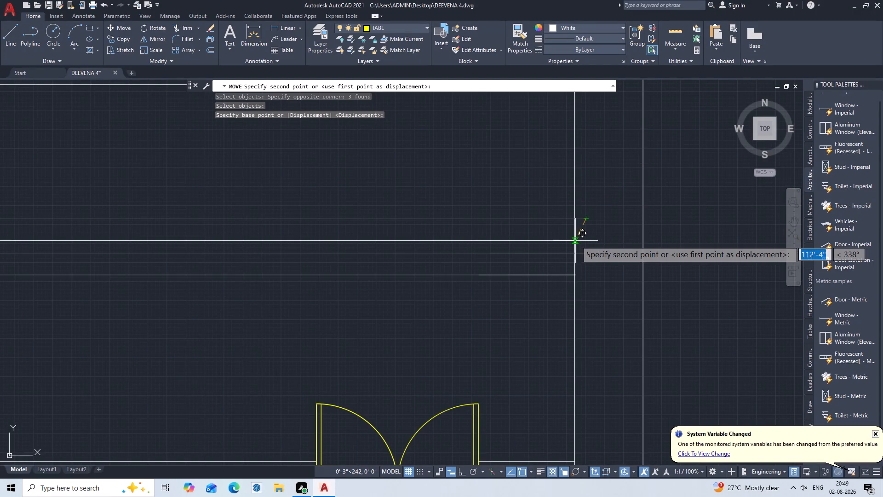
click(573, 241)
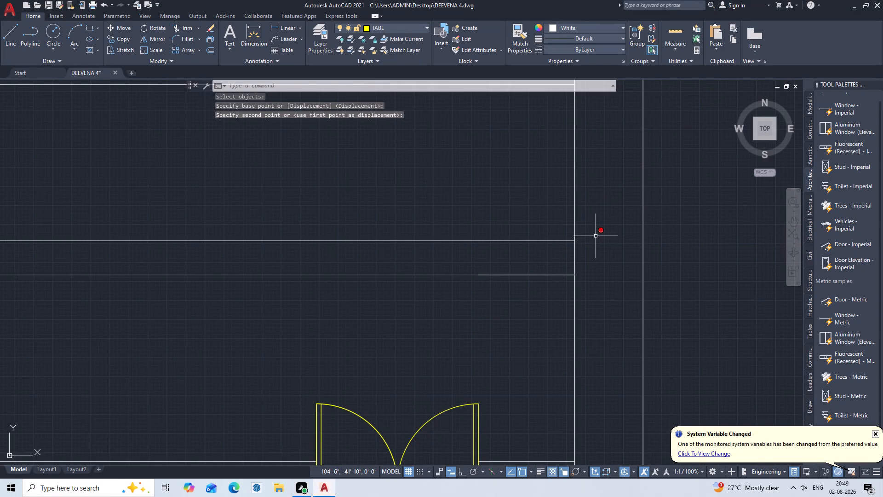
key(Escape)
Draw a horizontal guide line about 7'-6" west from the east wall, midway between the new wall and the double-door wall.
scroll(561, 283, down, 2)
scroll(512, 353, down, 1)
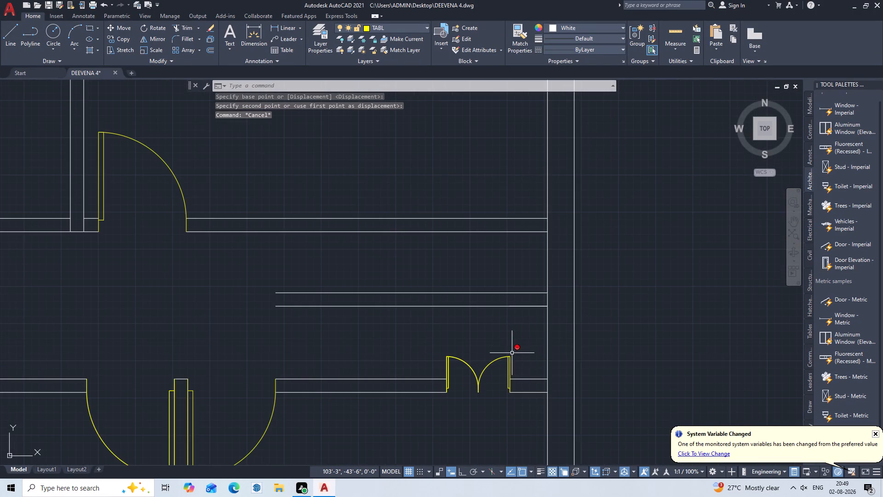
middle_drag(508, 334, 614, 271)
scroll(611, 268, up, 1)
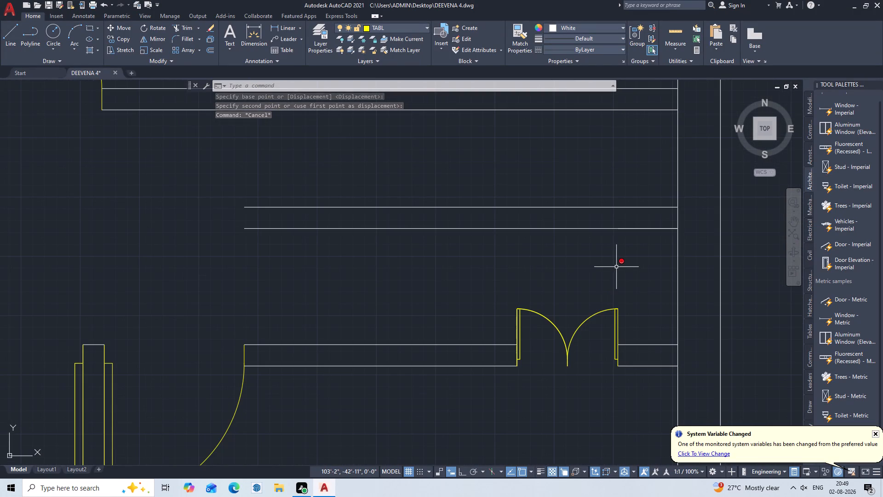
key(l)
key(Return)
key(comma)
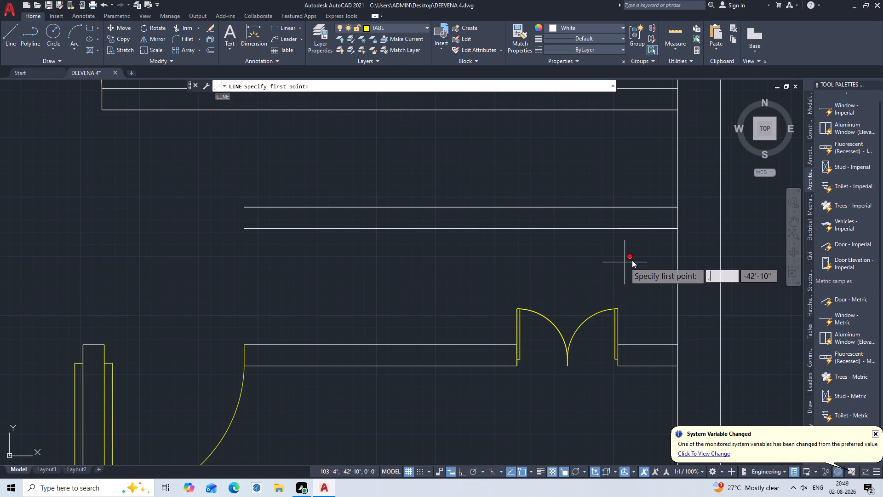
key(BackSpace)
key(m)
key(2)
key(p)
key(Return)
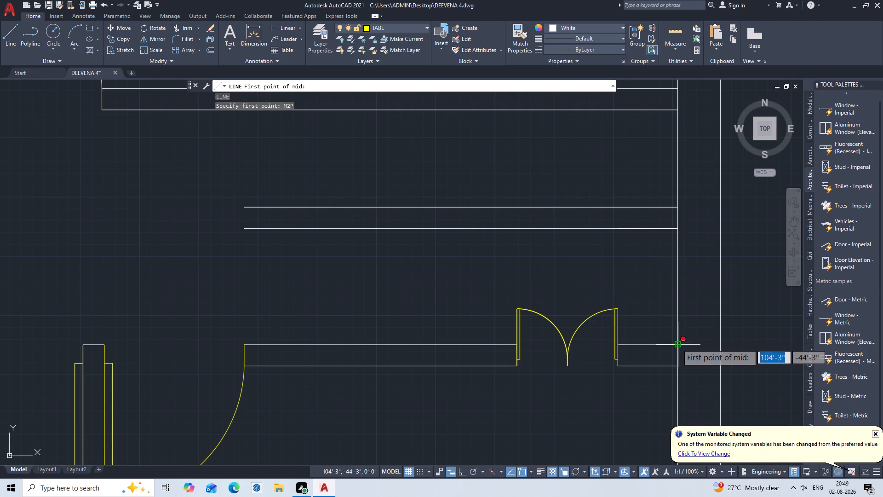
click(677, 344)
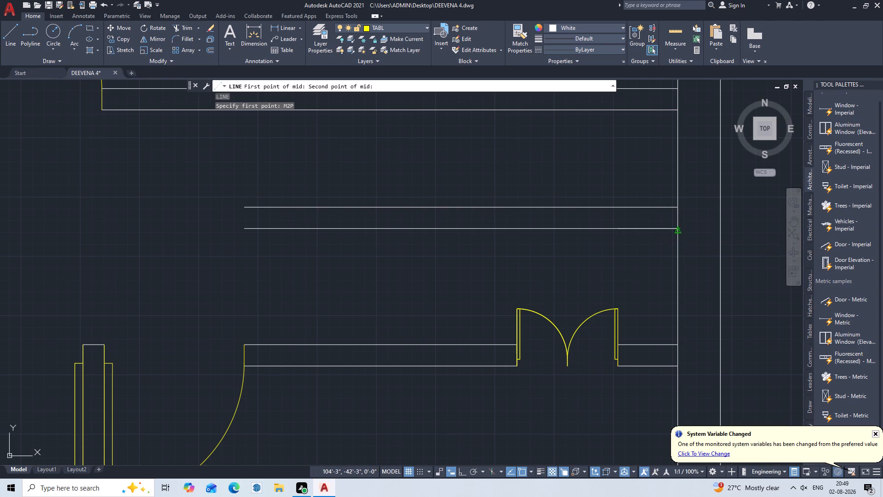
click(679, 230)
key(F8)
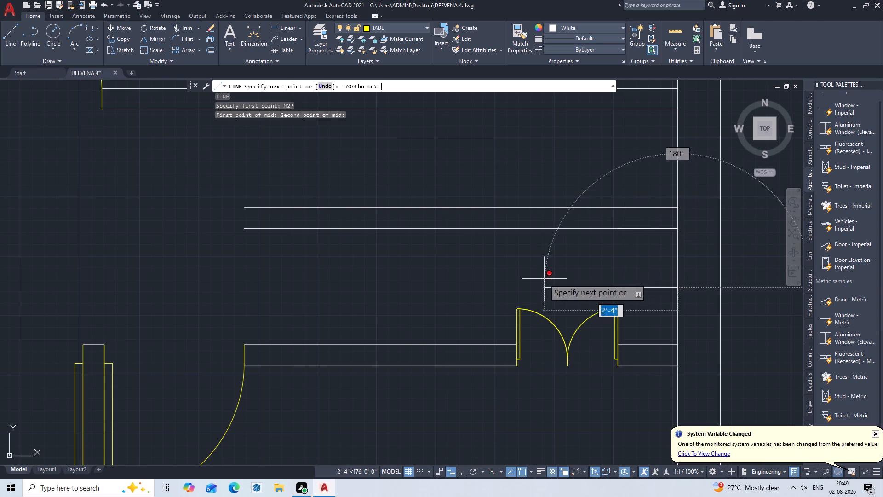
click(251, 283)
key(Escape)
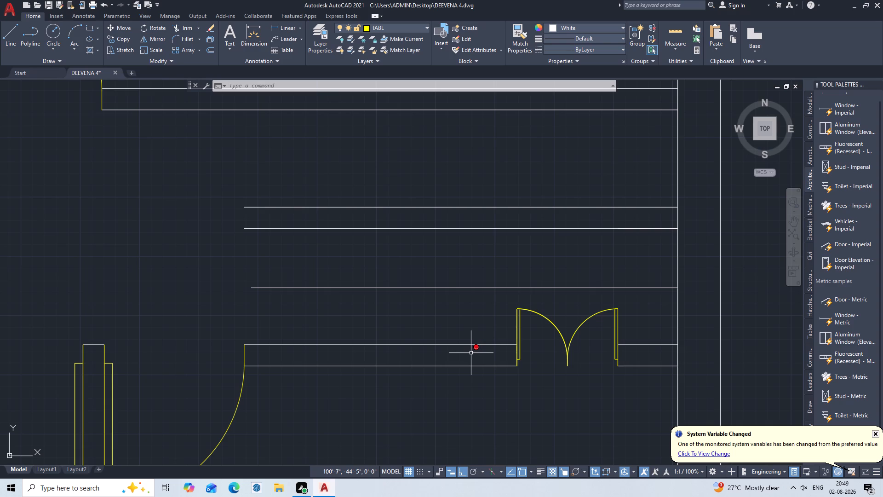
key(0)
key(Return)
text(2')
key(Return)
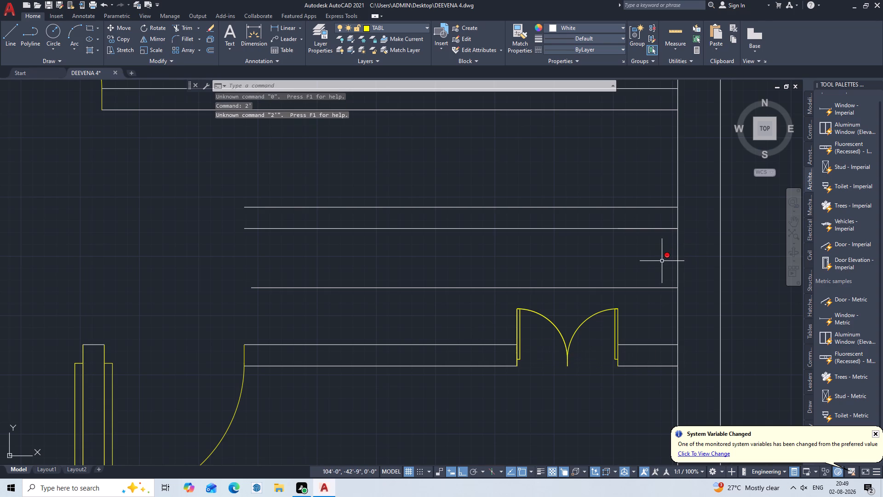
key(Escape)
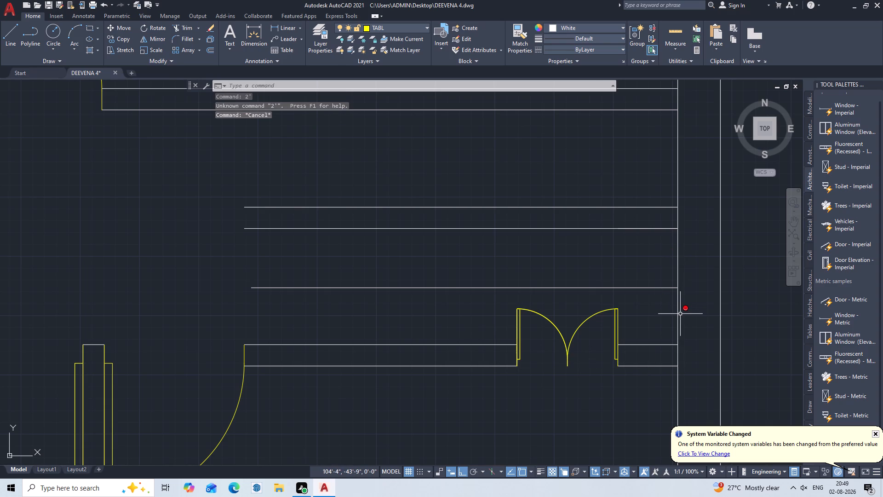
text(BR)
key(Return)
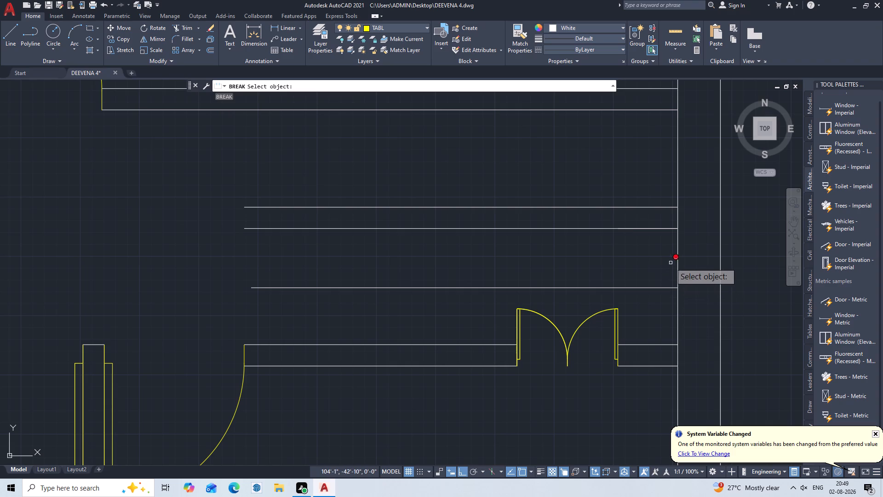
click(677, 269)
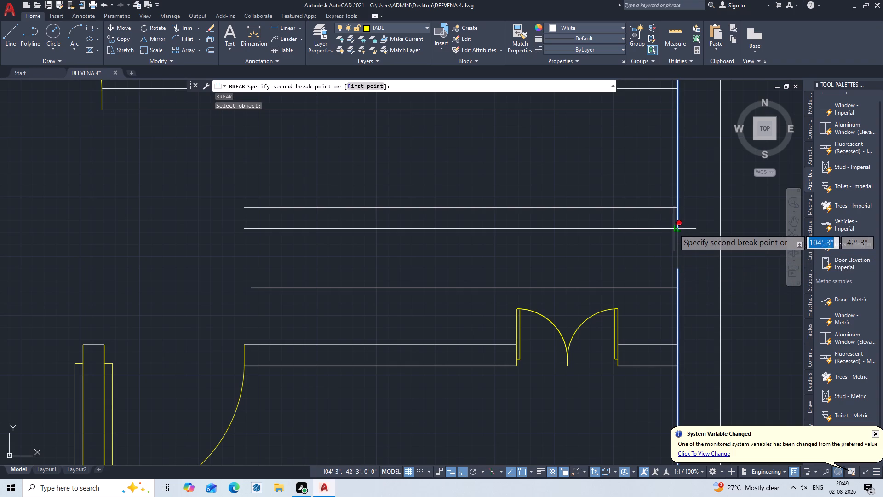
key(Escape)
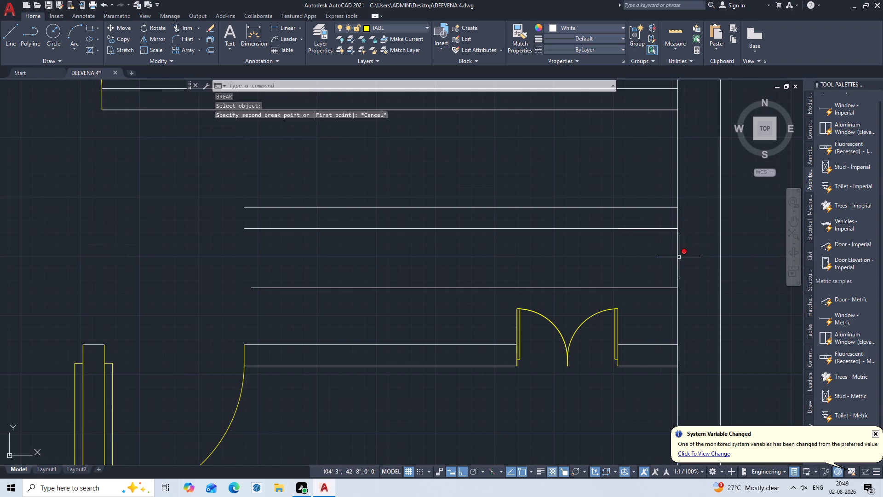
Break the east wall's inner line at the point where it meets the double-door wall's north face.
key(b)
key(r)
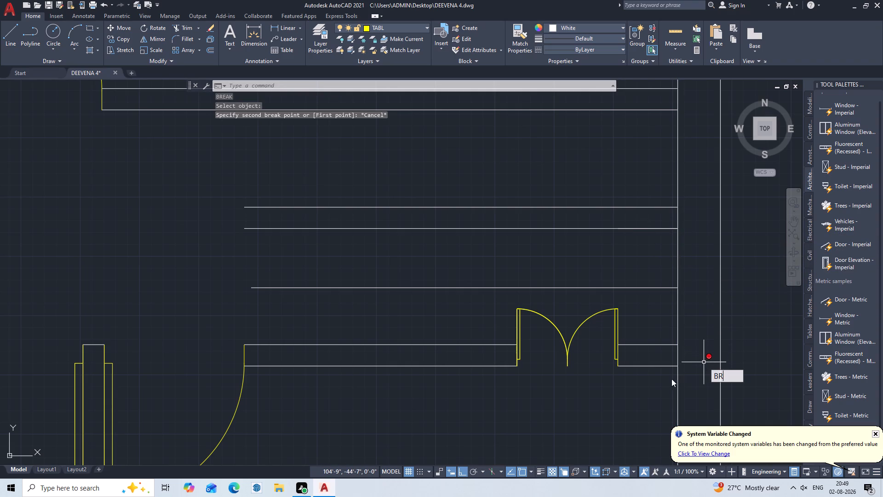
click(746, 412)
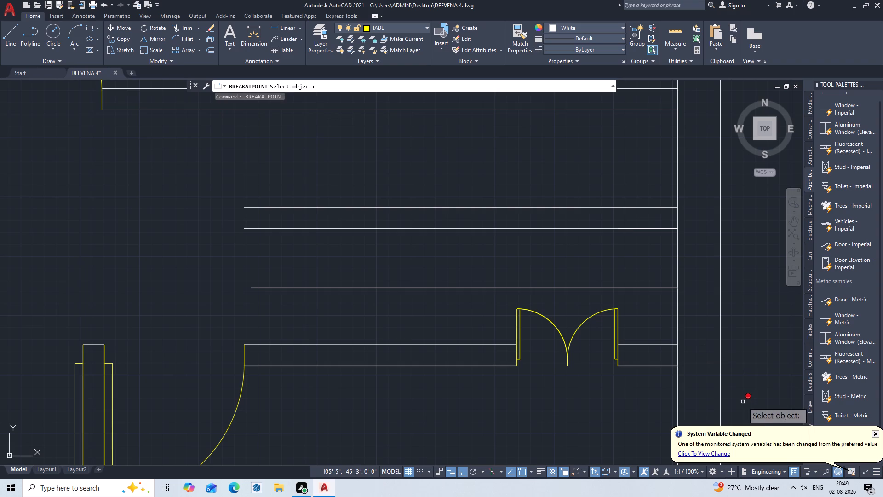
click(676, 261)
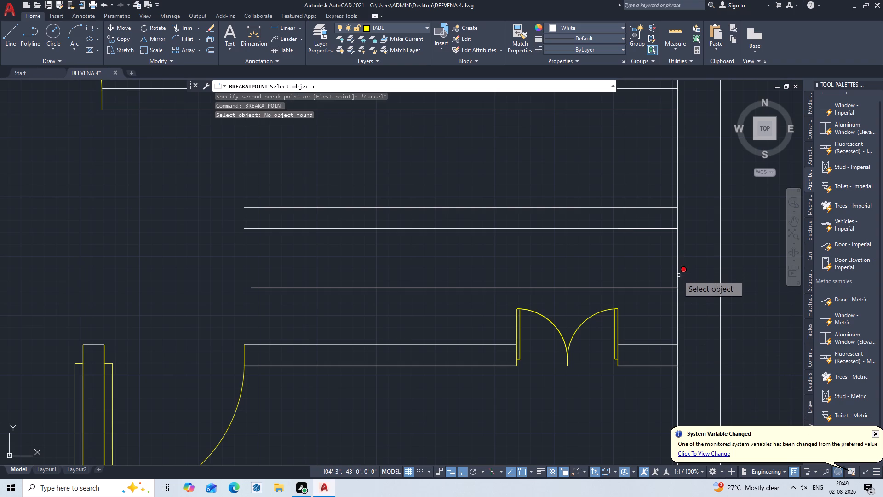
double_click(678, 275)
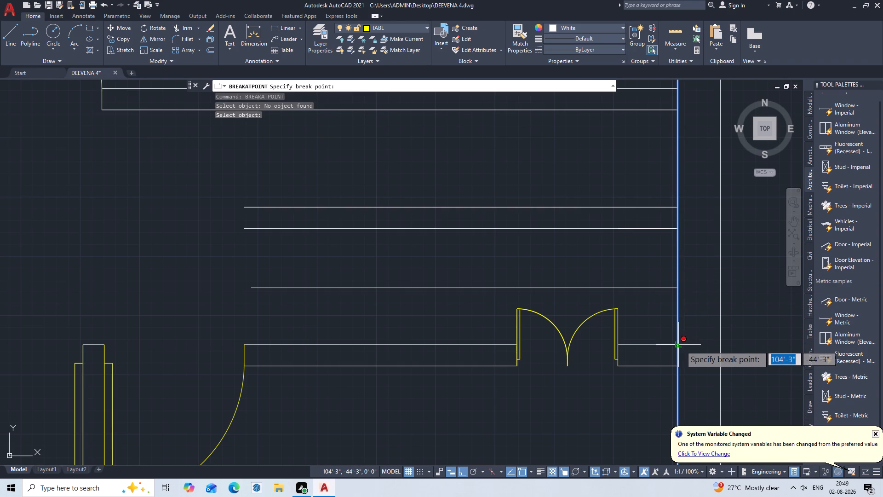
click(681, 346)
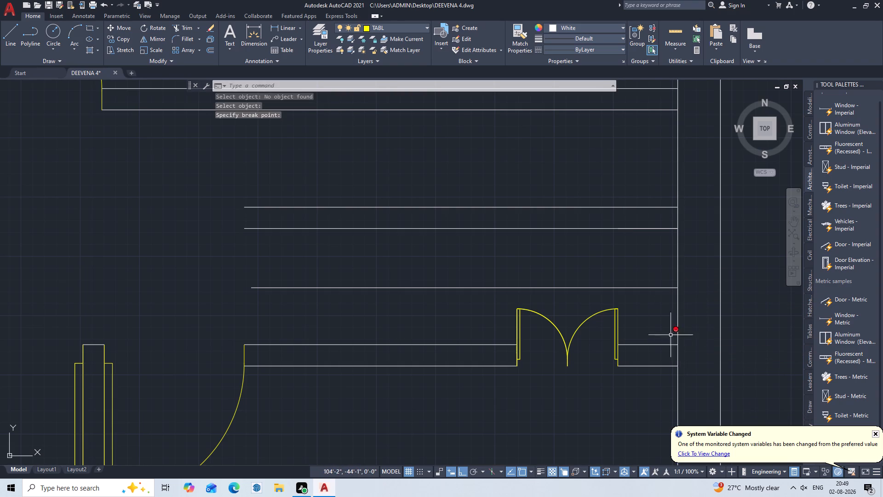
Break the east wall's inner line again at the east end of the horizontal guide line.
text(BR)
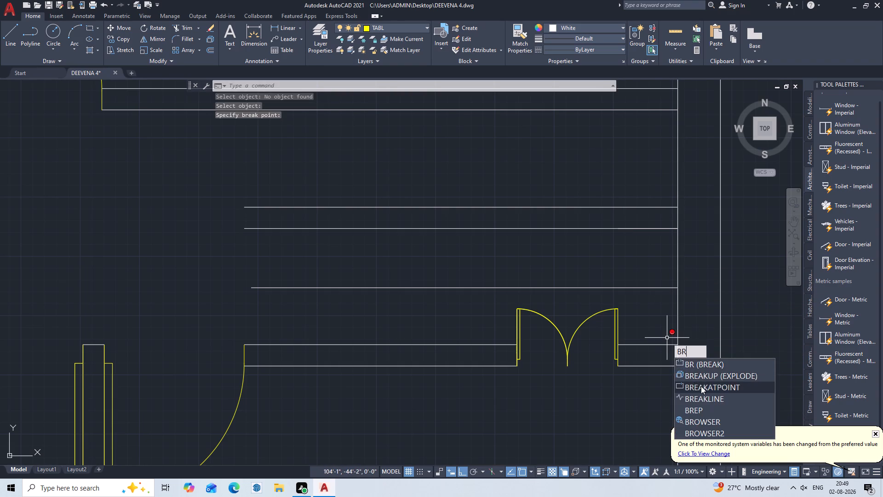
double_click(701, 386)
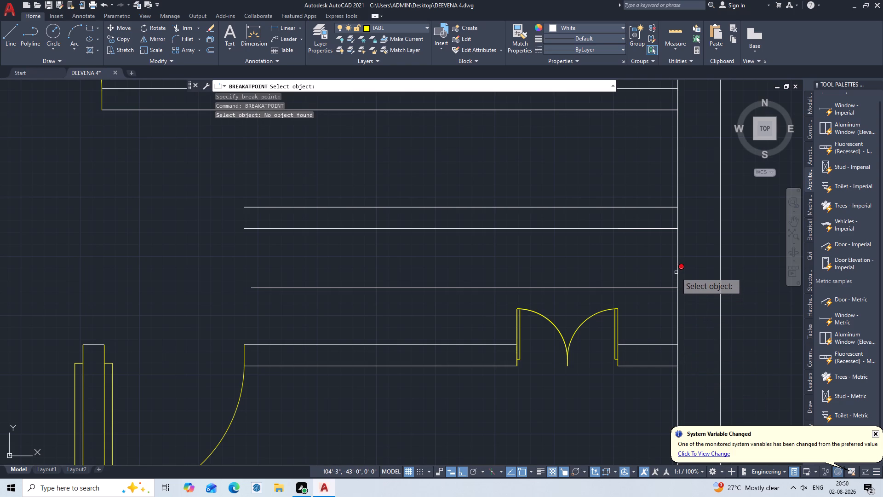
click(676, 274)
double_click(677, 277)
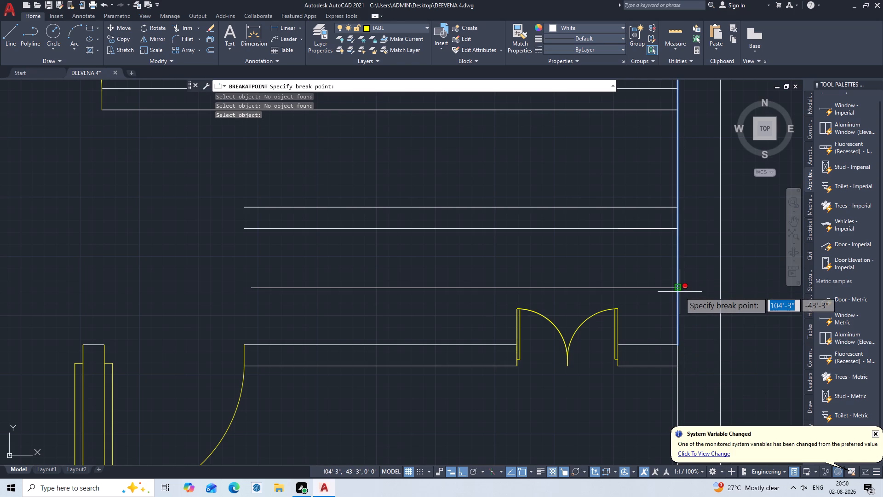
click(678, 289)
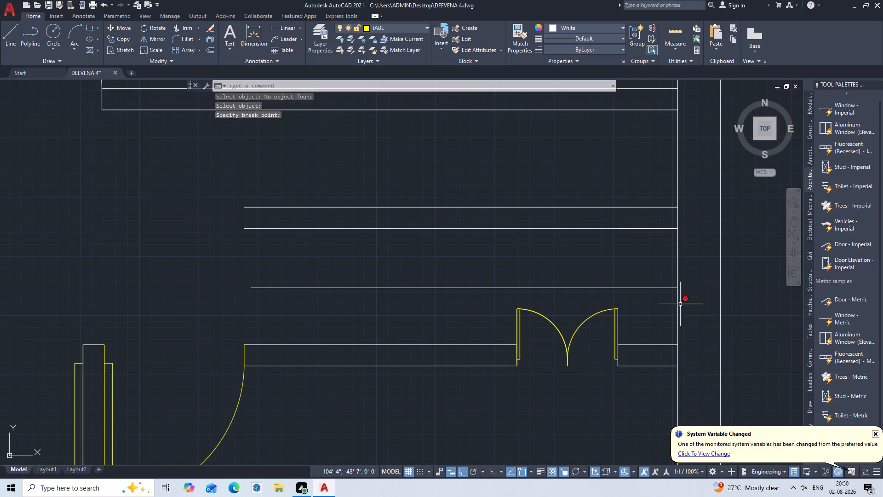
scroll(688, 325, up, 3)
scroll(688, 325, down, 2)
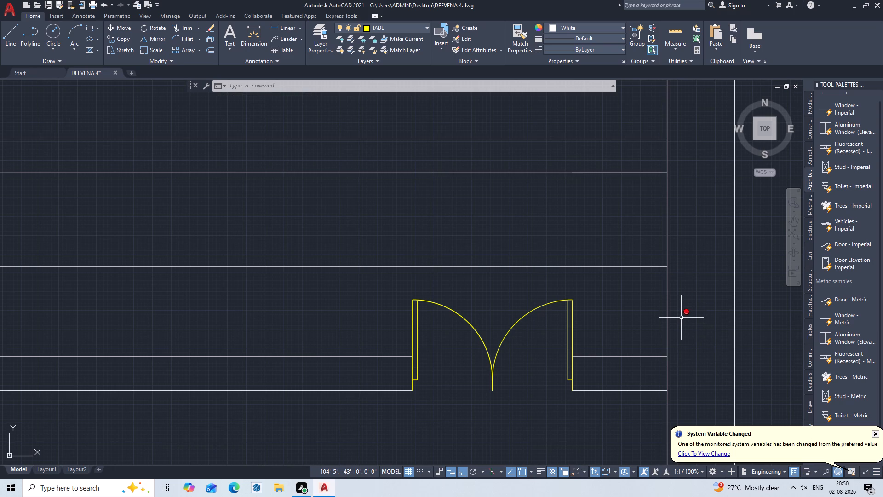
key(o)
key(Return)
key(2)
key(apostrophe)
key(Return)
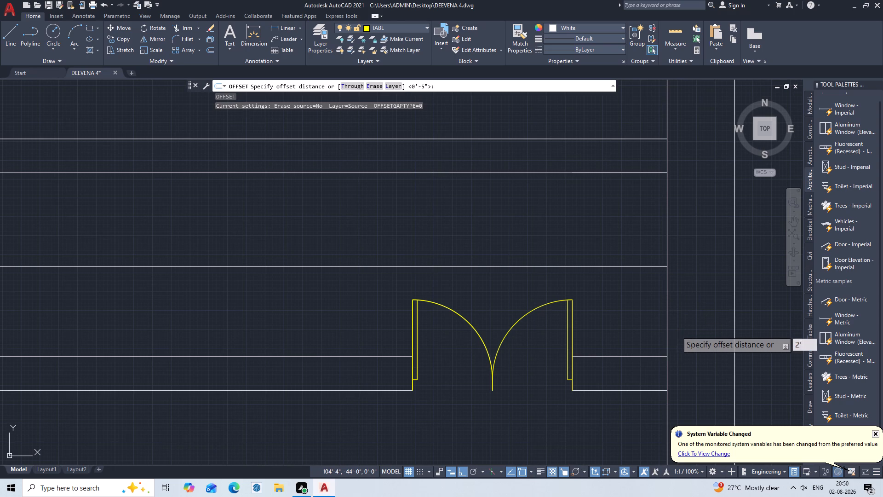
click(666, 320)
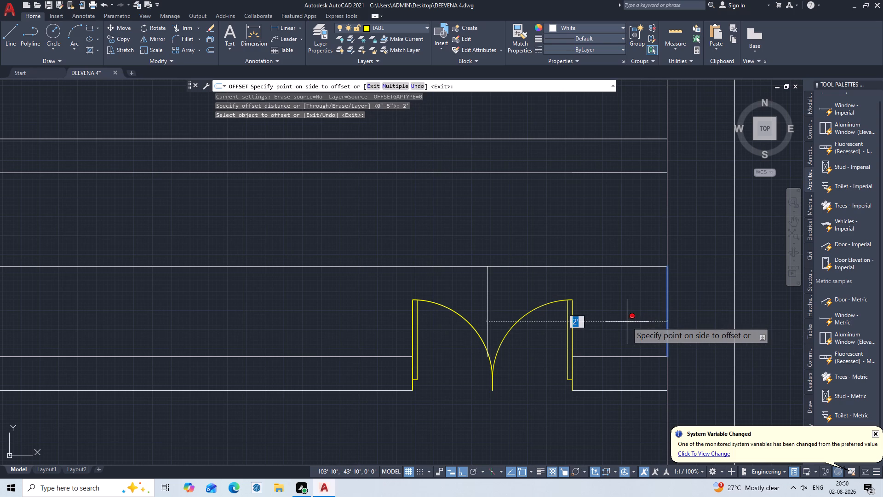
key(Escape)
Offset the short broken segment of the east wall's inner line 4' to the west.
key(o)
key(Return)
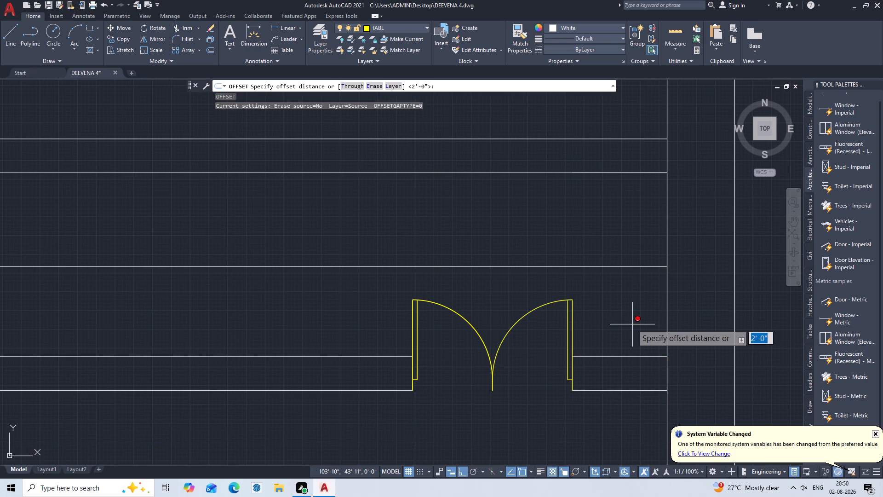
key(4)
key(apostrophe)
key(Return)
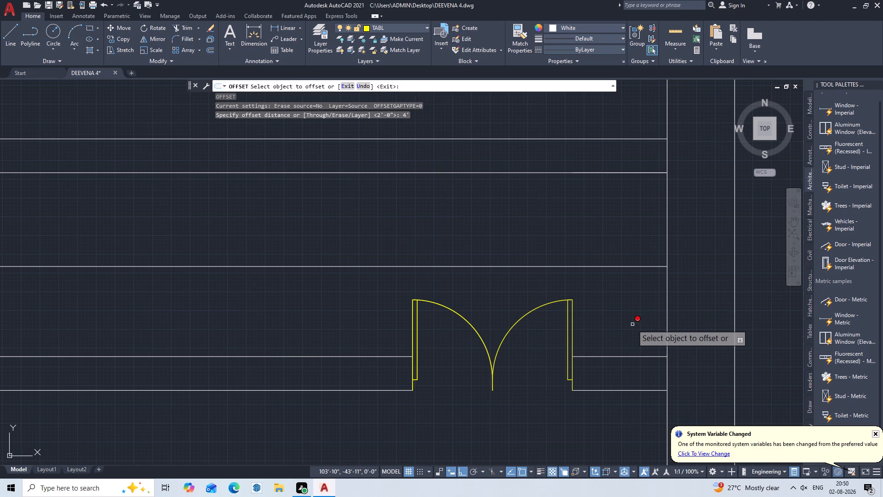
click(666, 329)
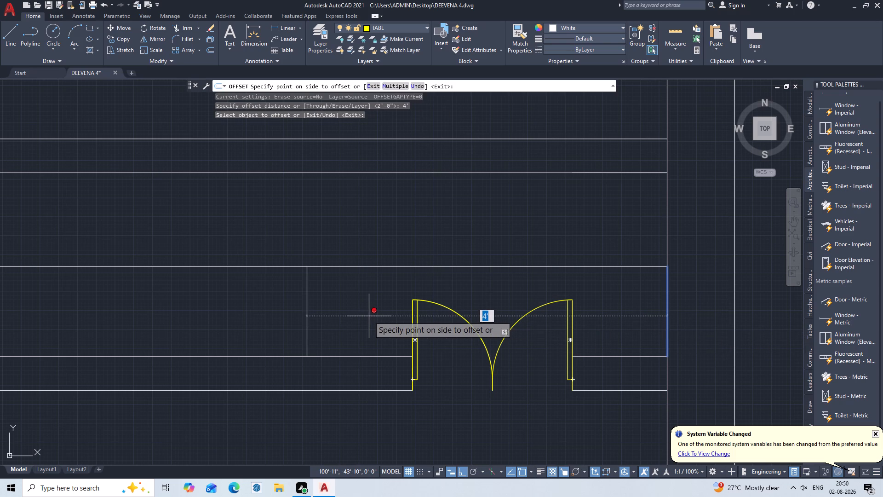
click(369, 316)
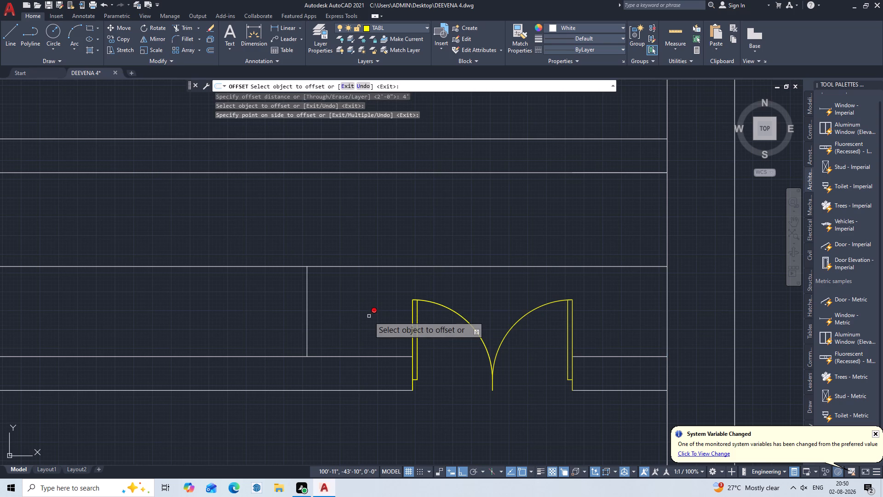
key(Escape)
Offset the new short vertical line 4.5" west to form the partition's second face.
scroll(369, 316, down, 1)
middle_drag(369, 316, 443, 312)
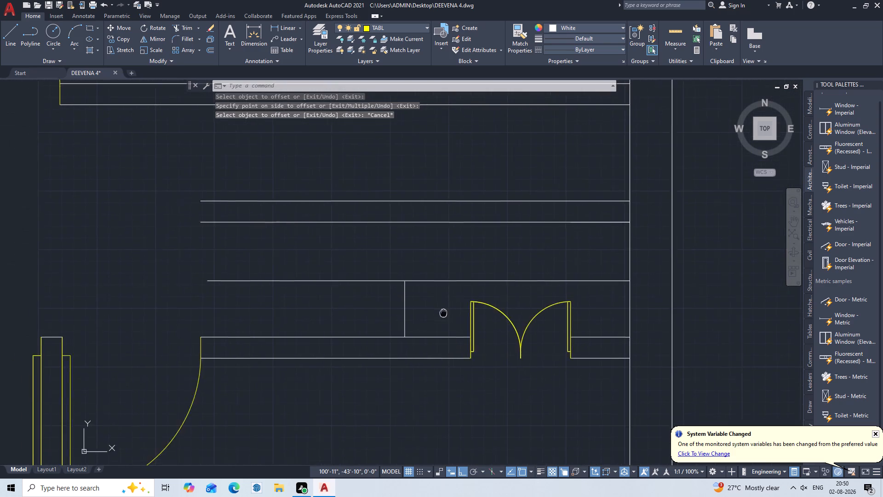
middle_drag(443, 312, 444, 314)
middle_drag(447, 316, 466, 320)
middle_click(468, 320)
middle_drag(470, 321, 475, 323)
key(o)
key(Return)
key(4)
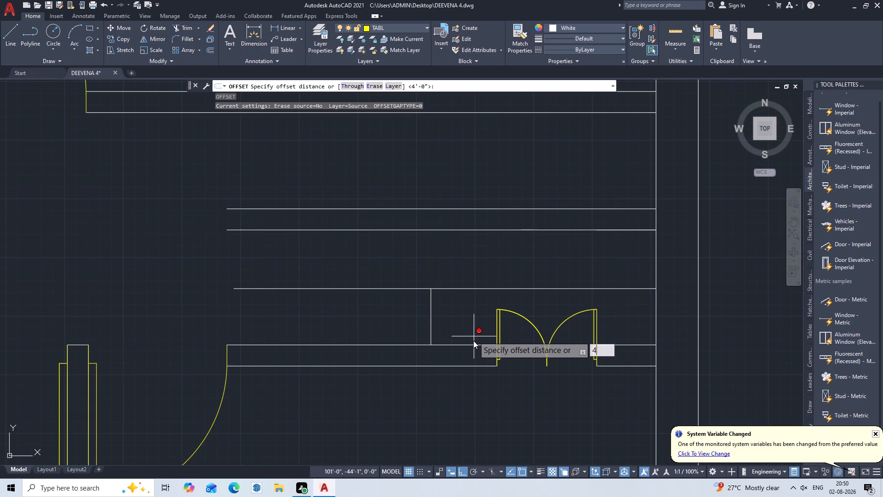
key(period)
key(5)
key(shift+quotedbl)
key(Return)
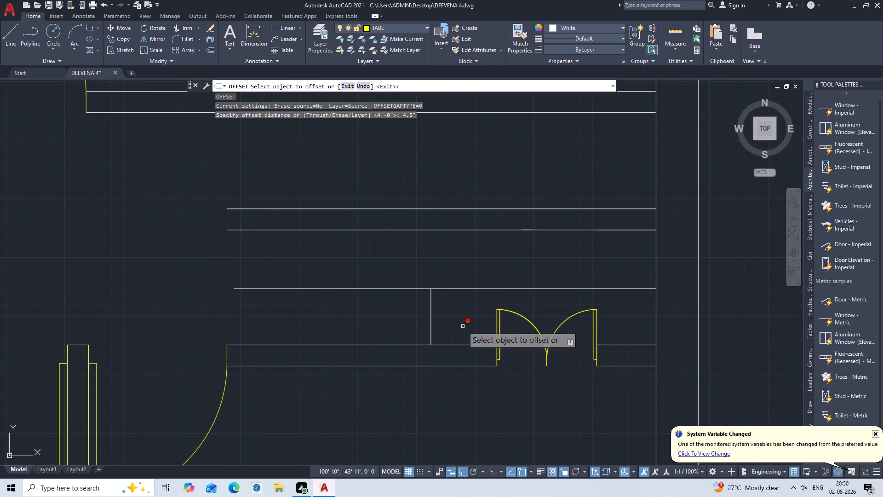
click(430, 325)
click(424, 325)
key(Escape)
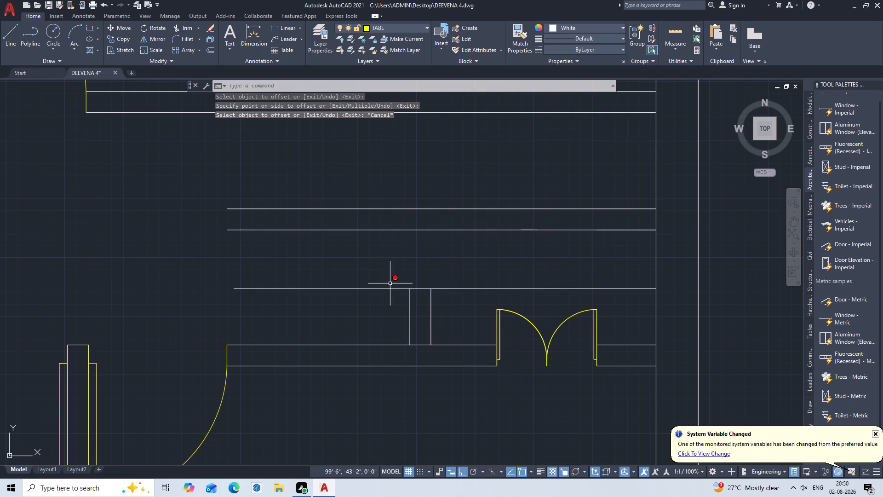
Extend both partition faces north to the upper wall's south line and south to the double-door wall's south face.
text(EX)
key(Return)
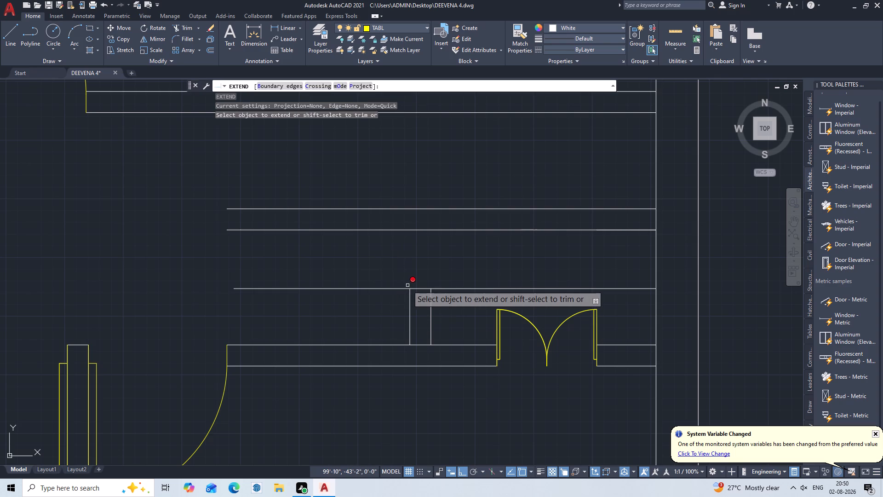
click(387, 315)
click(471, 318)
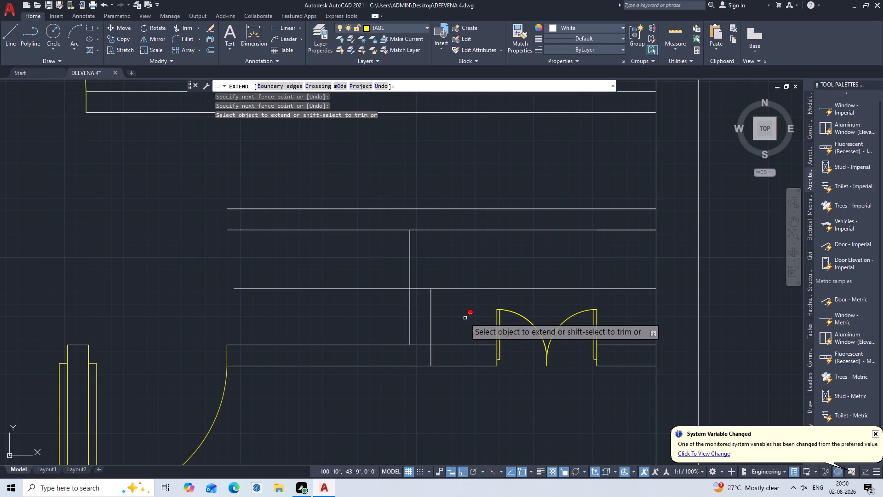
double_click(465, 318)
click(428, 325)
double_click(424, 326)
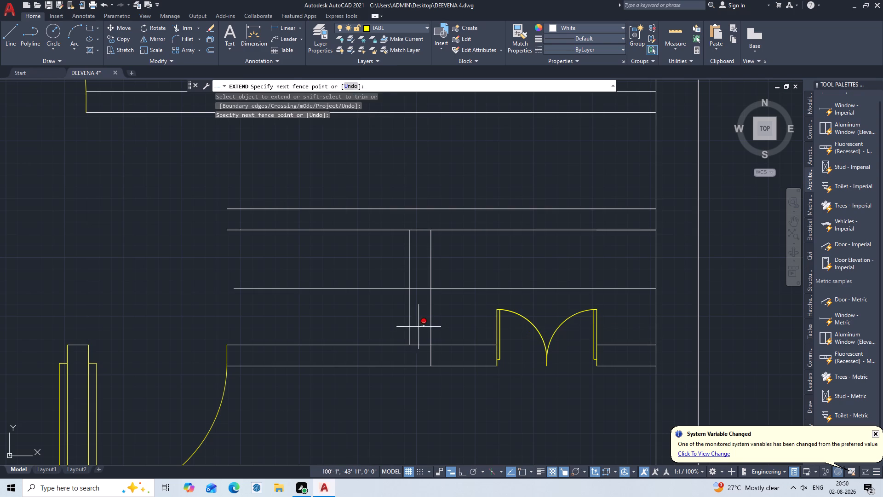
click(394, 333)
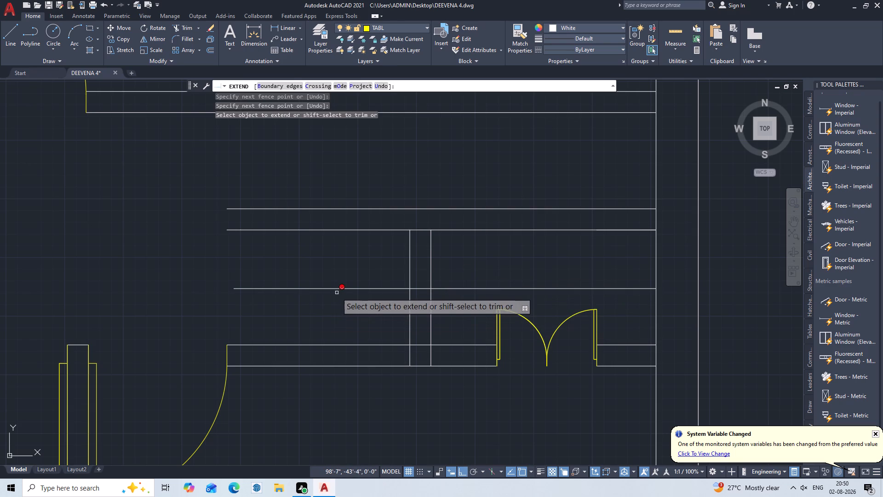
key(Escape)
Trim the horizontal guide line back to the partition's east face and open the upper wall's south line between the partition faces.
key(t)
key(r)
key(Return)
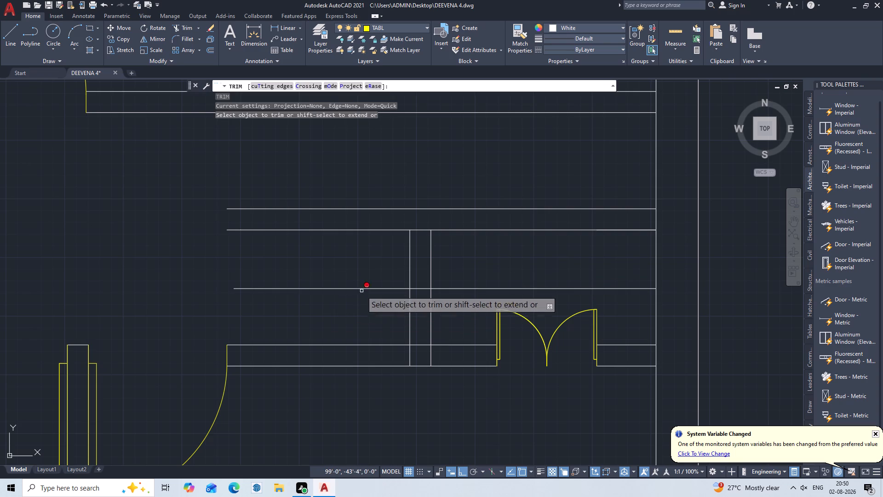
click(363, 275)
click(358, 295)
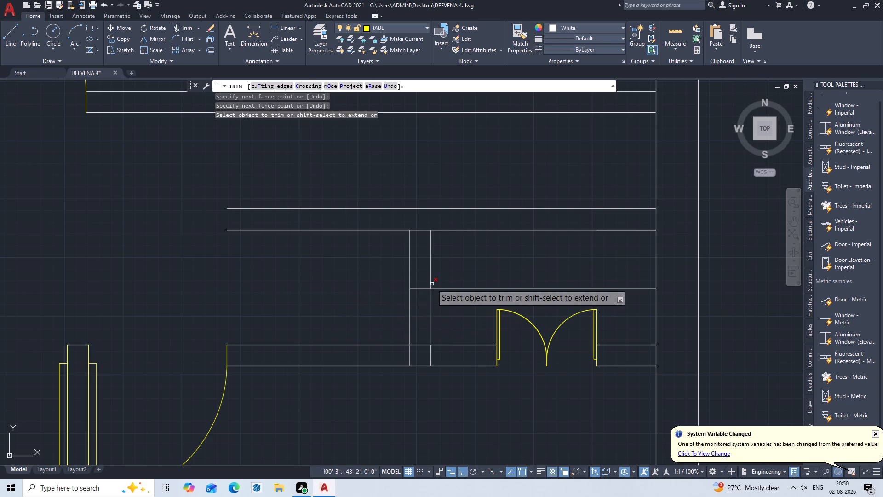
triple_click(421, 284)
click(421, 284)
triple_click(421, 293)
click(421, 293)
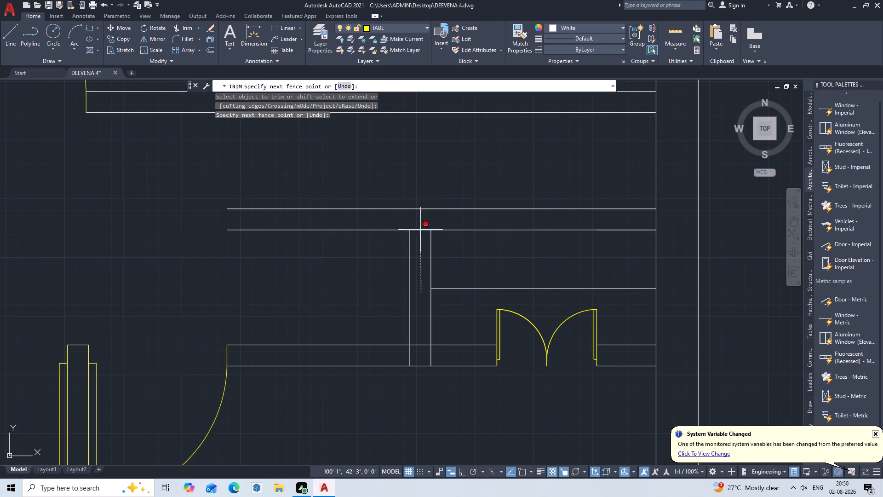
double_click(416, 220)
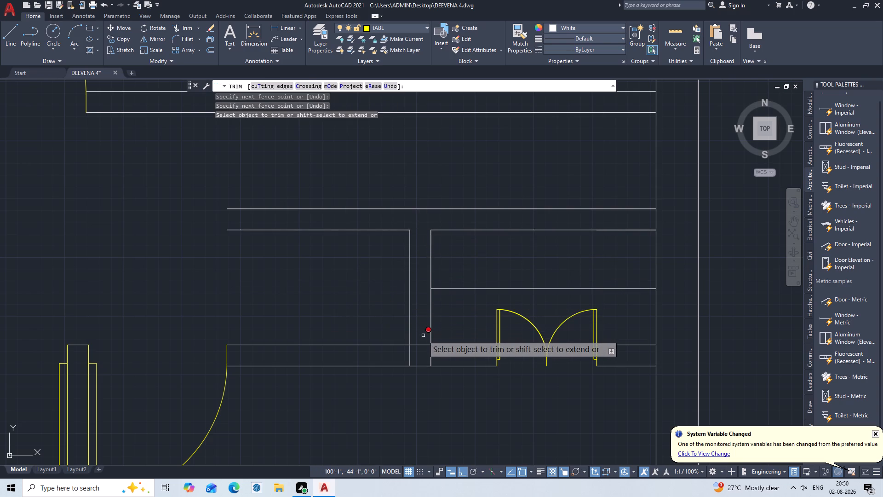
Trim the partition's south junction, opening the double-door wall's north face and removing the partition ends inside that wall.
scroll(423, 335, up, 2)
click(410, 350)
triple_click(406, 380)
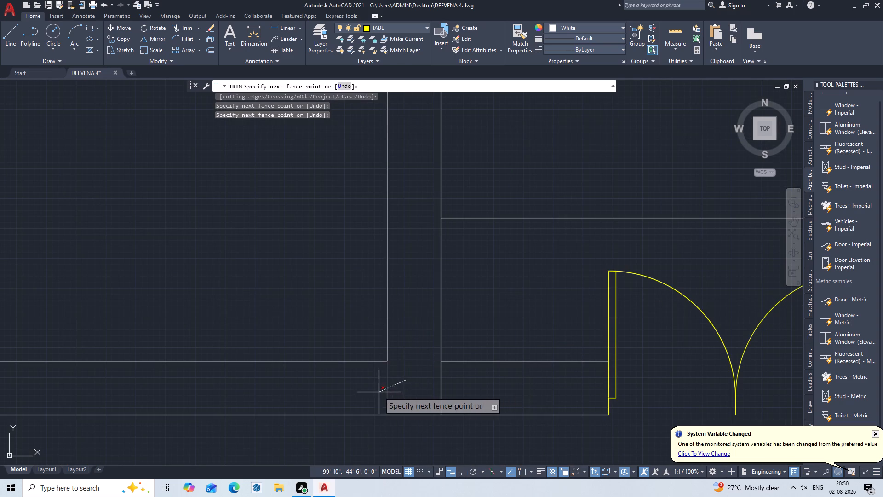
click(379, 392)
drag(432, 395, 450, 394)
triple_click(453, 393)
click(453, 393)
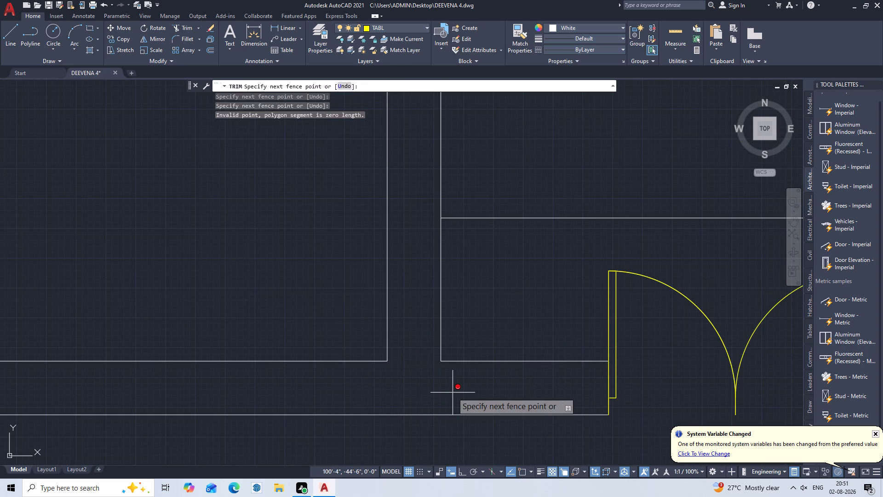
key(Escape)
Draw a short vertical line closing the west end of the upper wall north of the partition.
scroll(429, 377, down, 2)
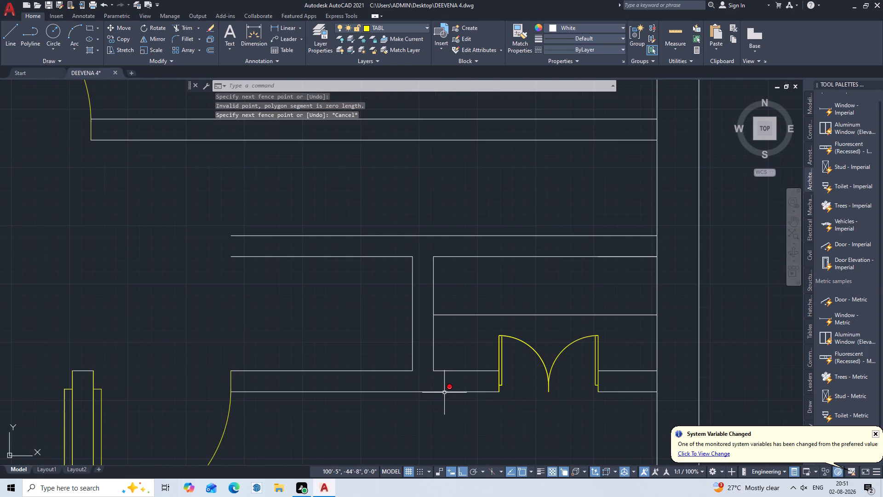
scroll(441, 328, down, 2)
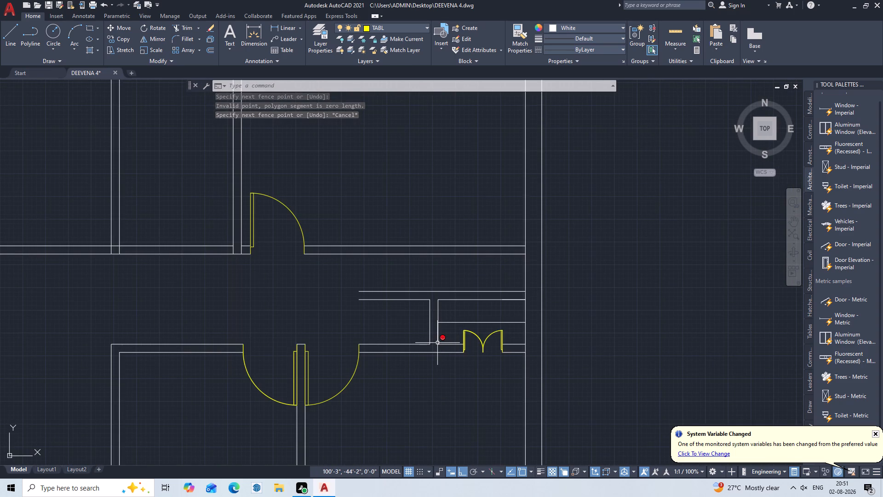
scroll(424, 301, up, 1)
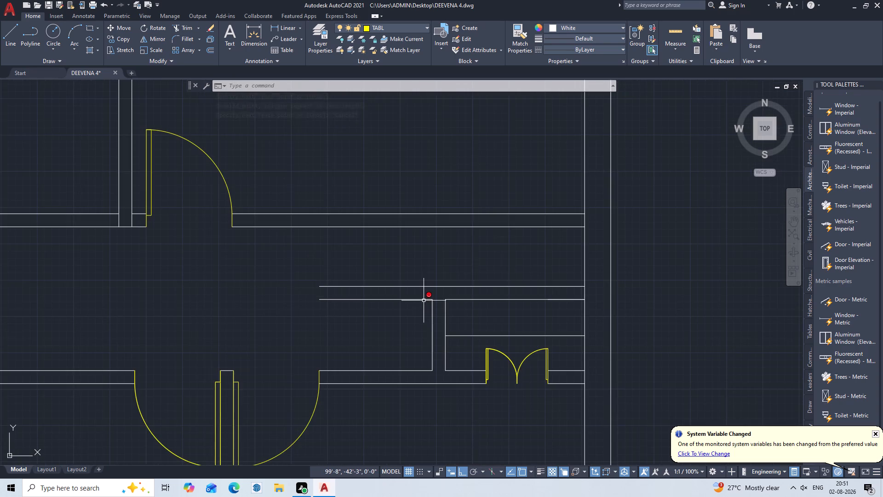
scroll(422, 299, up, 2)
scroll(413, 301, down, 1)
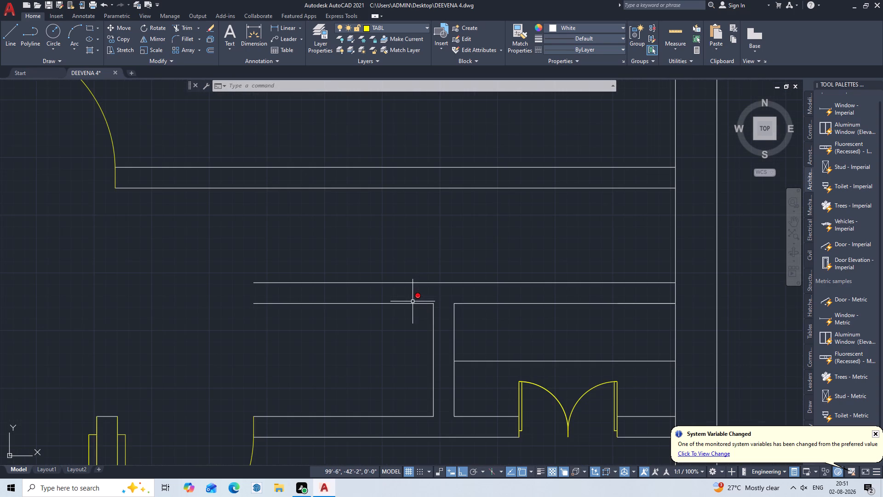
middle_drag(413, 301, 562, 307)
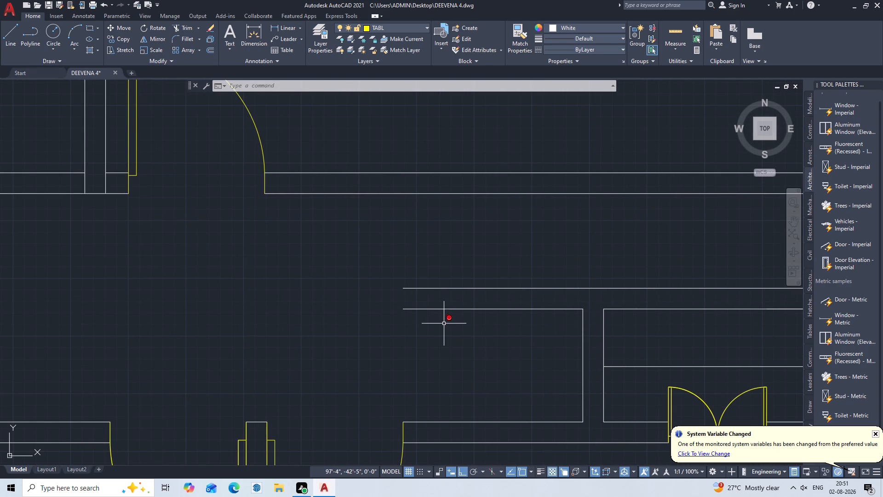
key(l)
key(Return)
drag(406, 289, 406, 294)
click(410, 308)
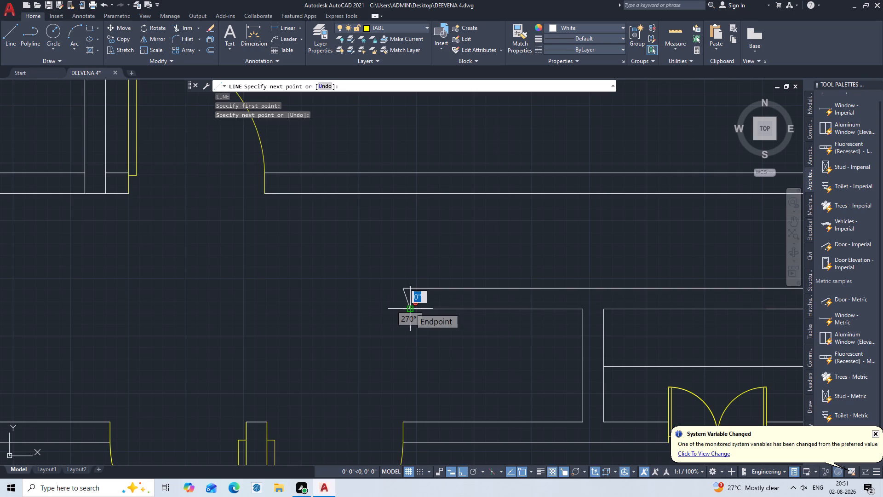
key(ctrl+z)
click(410, 308)
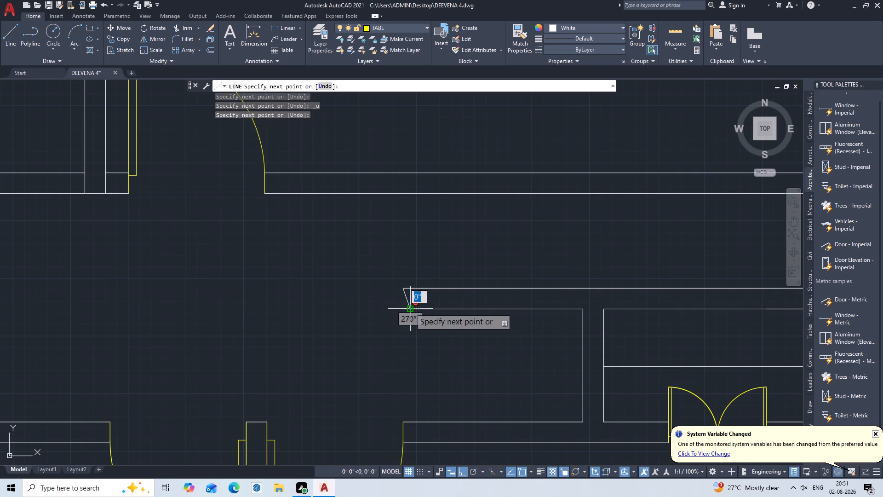
key(ctrl+z)
click(402, 305)
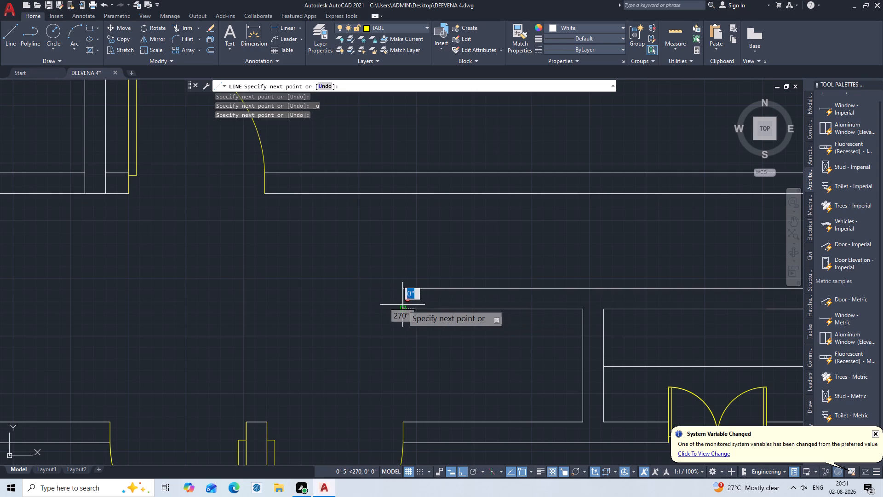
key(Escape)
Move both partition faces about 1'-1" to the west.
scroll(425, 338, down, 2)
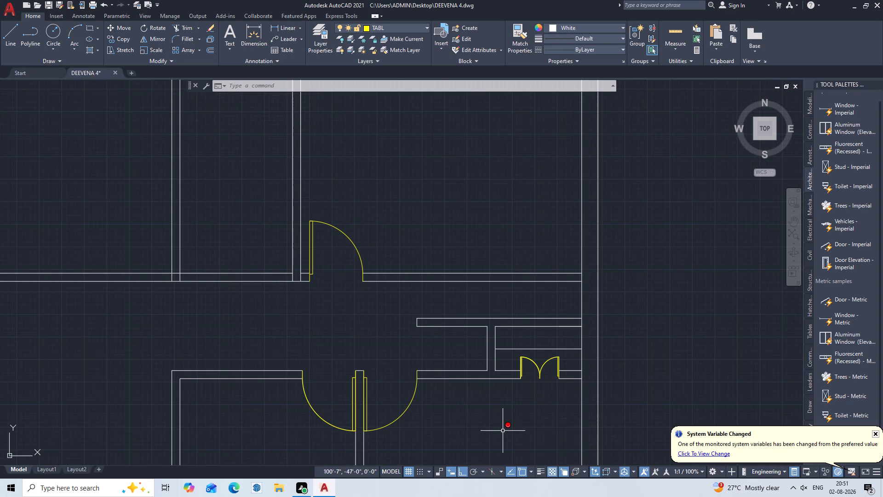
scroll(510, 413, down, 1)
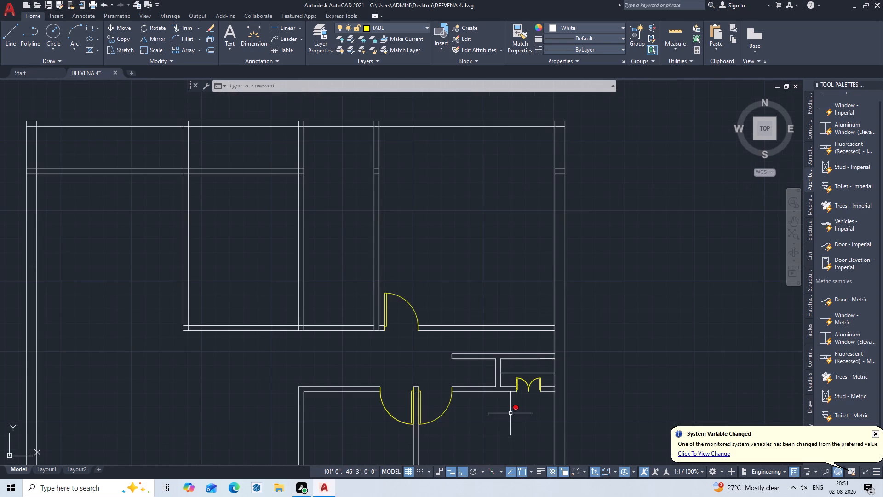
middle_drag(510, 413, 522, 302)
middle_click(522, 296)
middle_click(523, 283)
middle_click(524, 277)
middle_click(524, 277)
middle_click(524, 277)
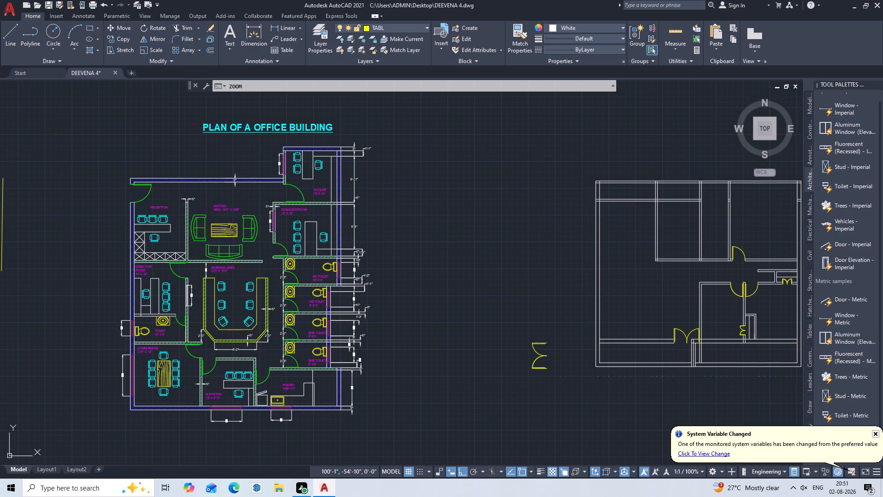
middle_drag(745, 279, 471, 301)
scroll(482, 306, up, 3)
scroll(562, 272, up, 3)
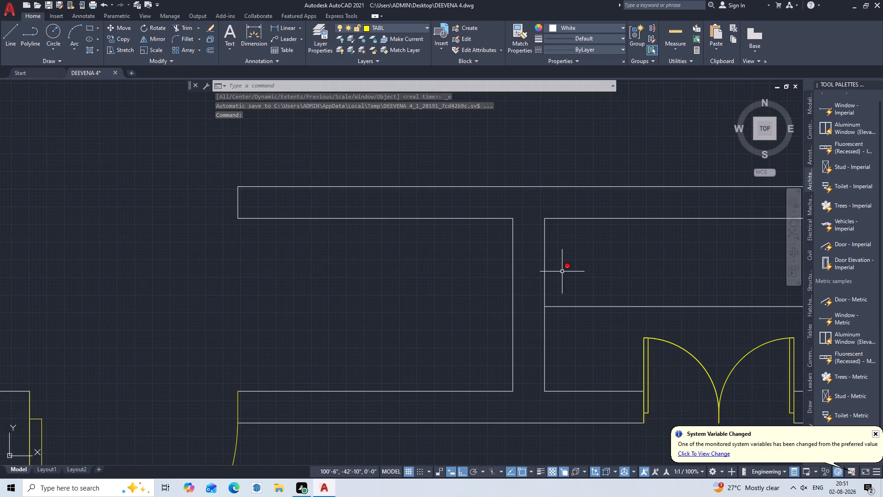
key(m)
key(Return)
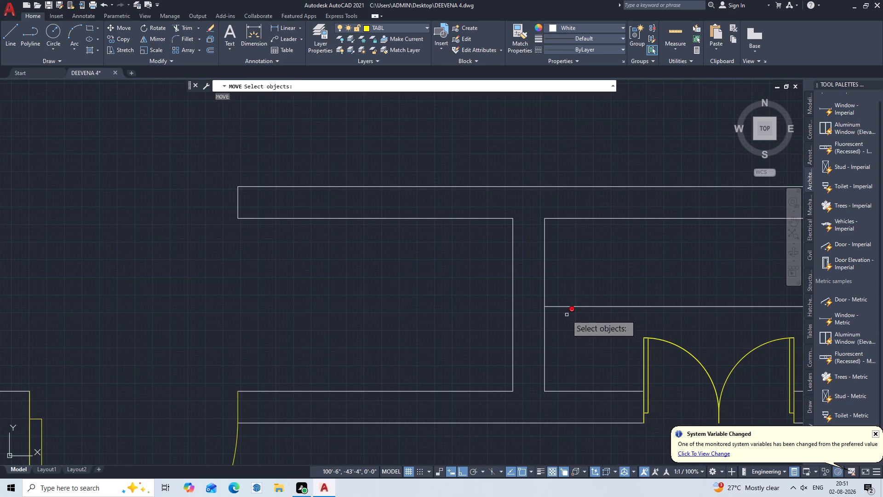
click(546, 358)
click(510, 376)
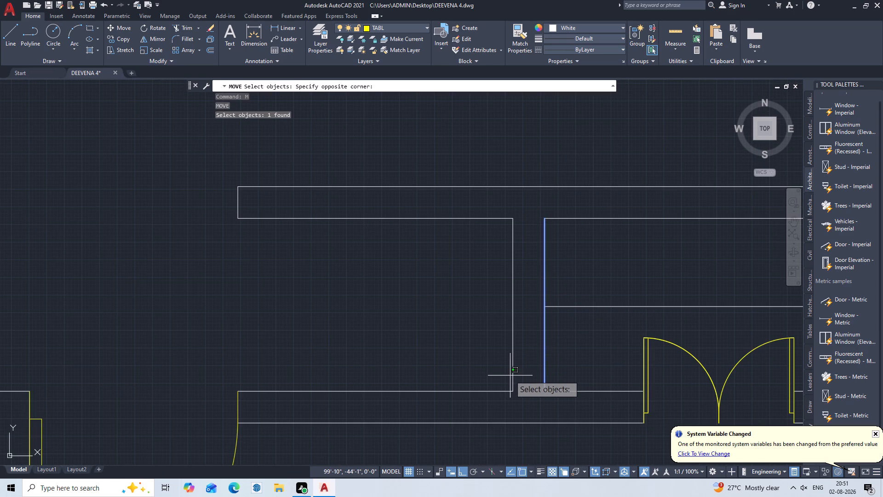
double_click(516, 363)
double_click(513, 371)
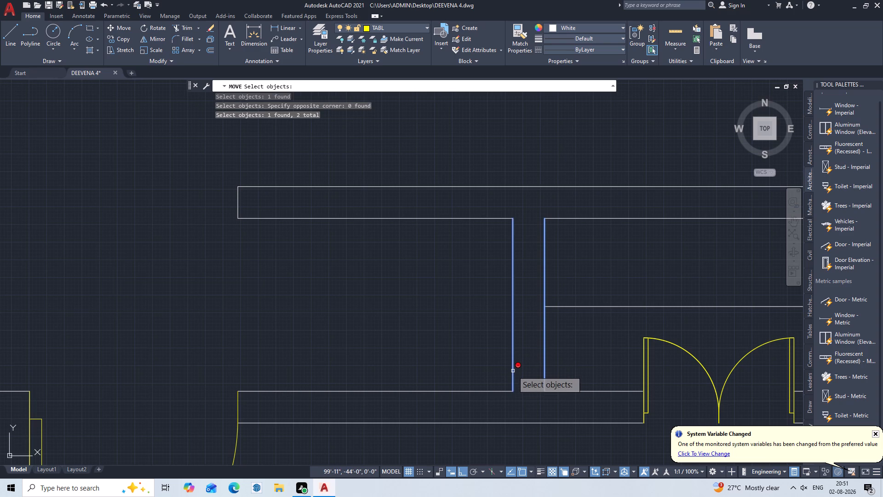
key(Return)
drag(515, 393, 510, 393)
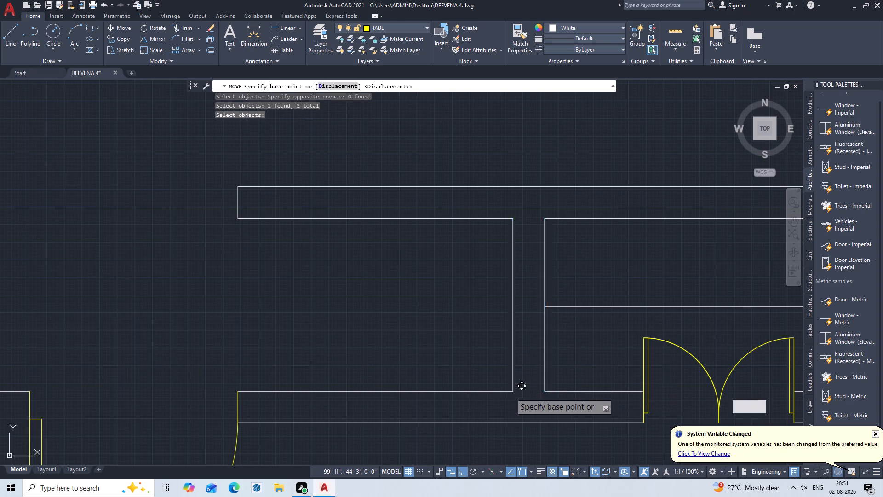
click(418, 386)
click(421, 387)
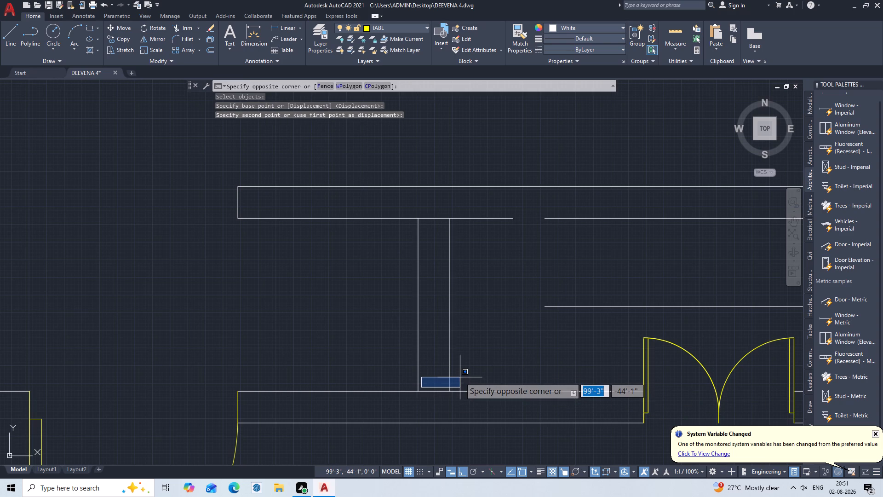
key(Escape)
Extend the upper wall's south line, the horizontal guide line and the double-door wall's north face west to the moved partition.
text(EX)
key(Return)
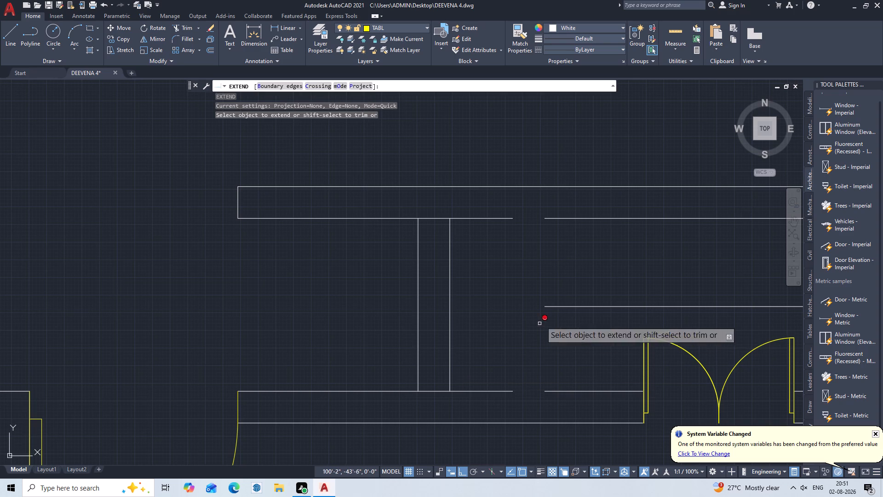
click(589, 205)
click(580, 329)
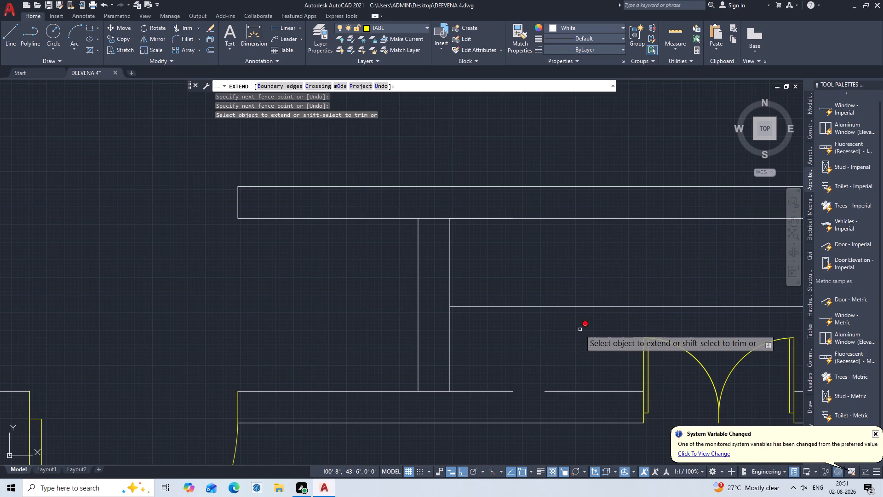
drag(580, 376, 577, 381)
click(572, 412)
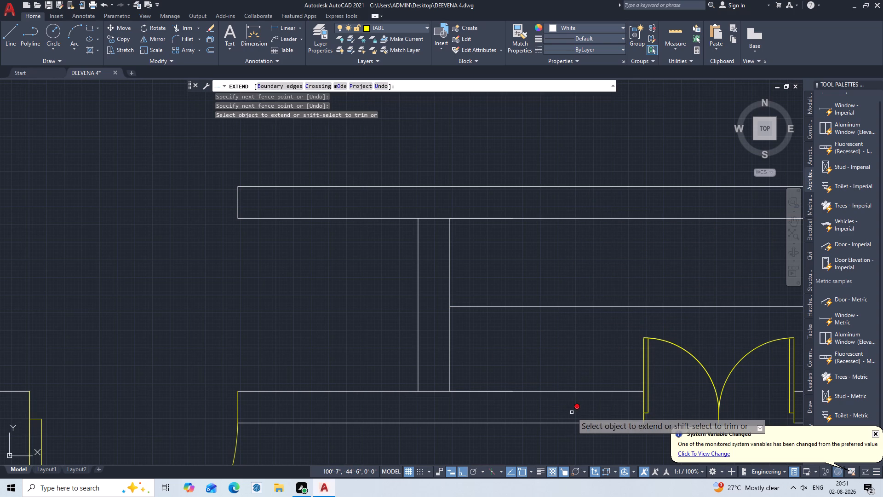
key(Escape)
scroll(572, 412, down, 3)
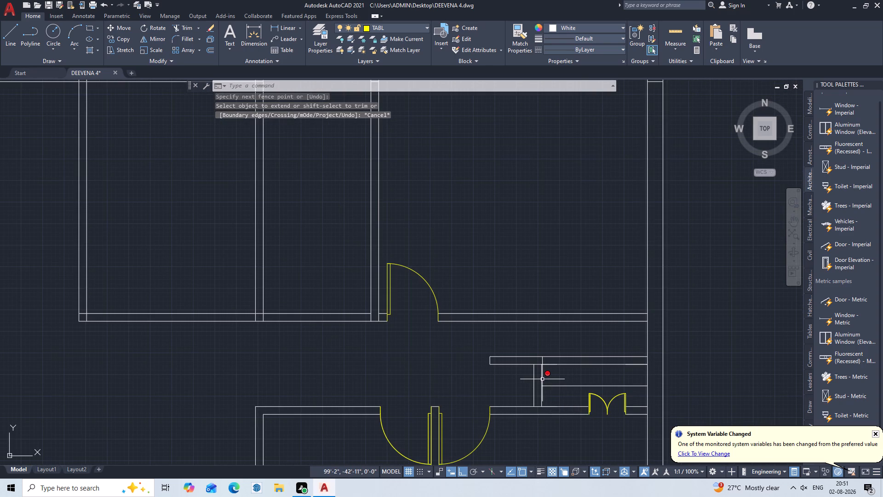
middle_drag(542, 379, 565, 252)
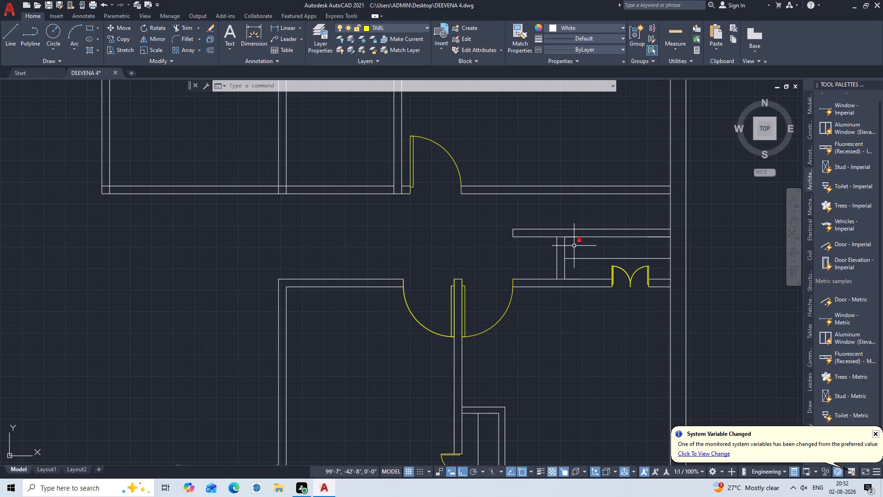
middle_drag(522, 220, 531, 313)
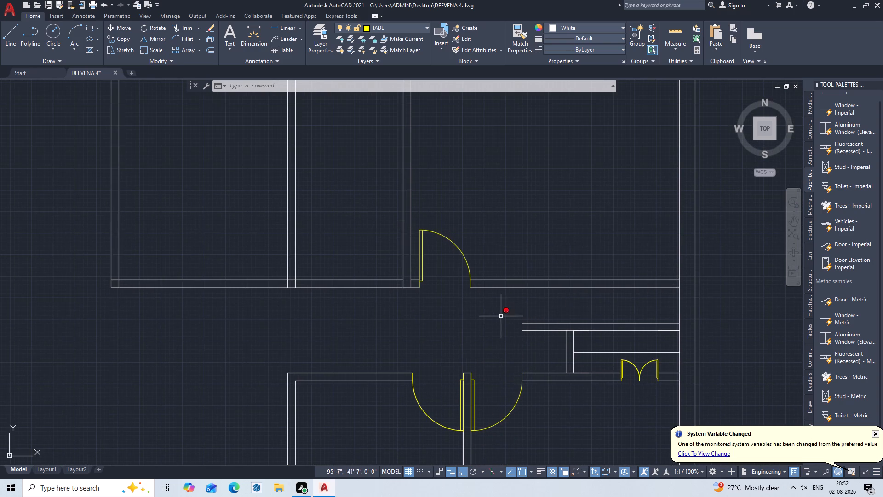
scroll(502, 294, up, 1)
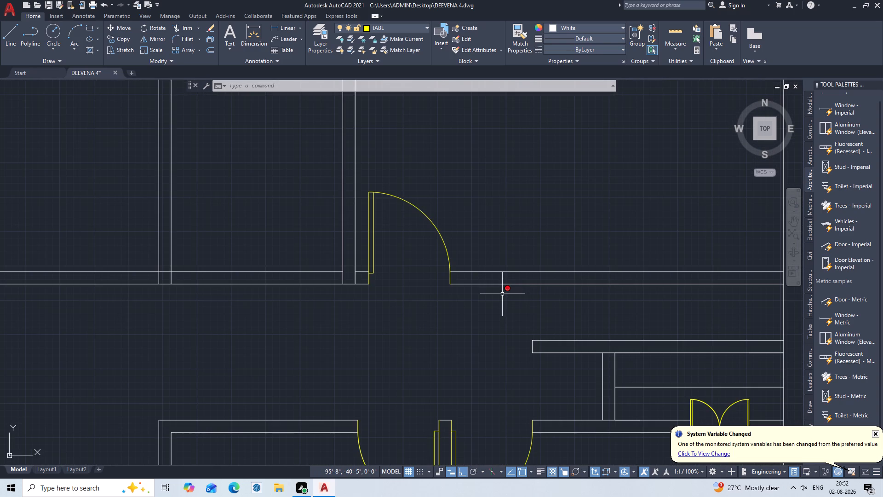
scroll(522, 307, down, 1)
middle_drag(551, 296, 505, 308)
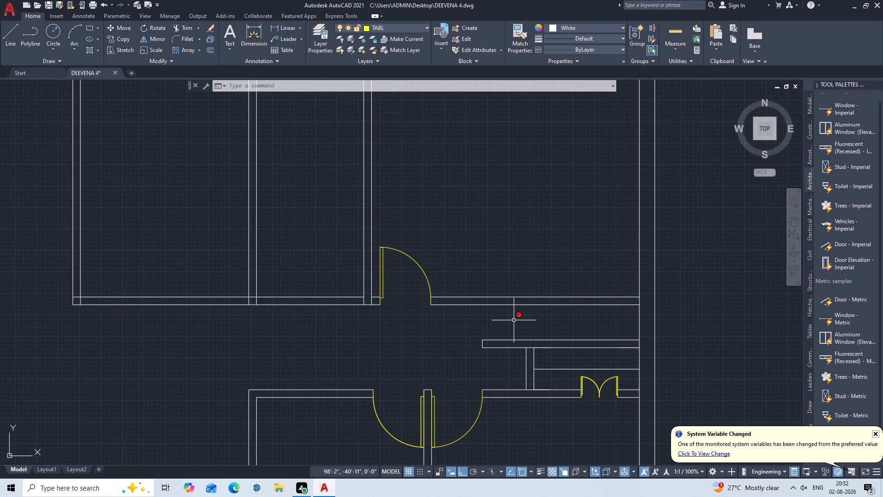
Extend the short vertical line at the upper wall's west end north to the corridor's north wall.
text(EX)
key(Return)
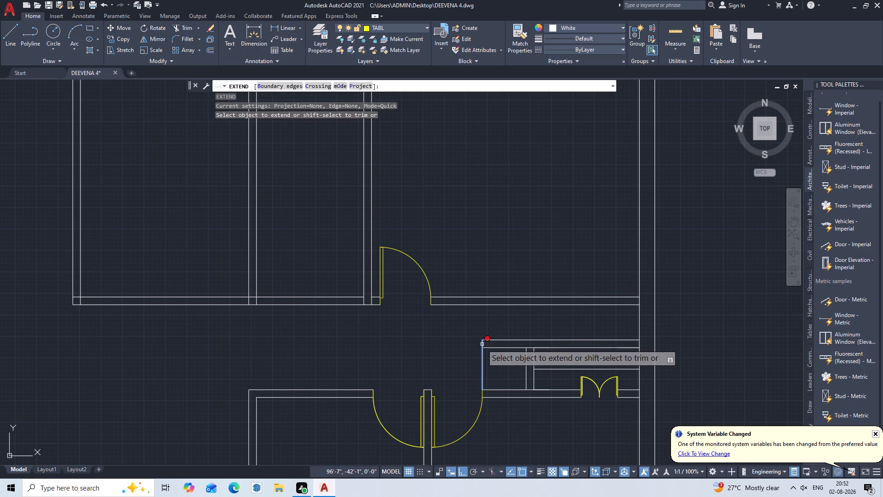
click(481, 341)
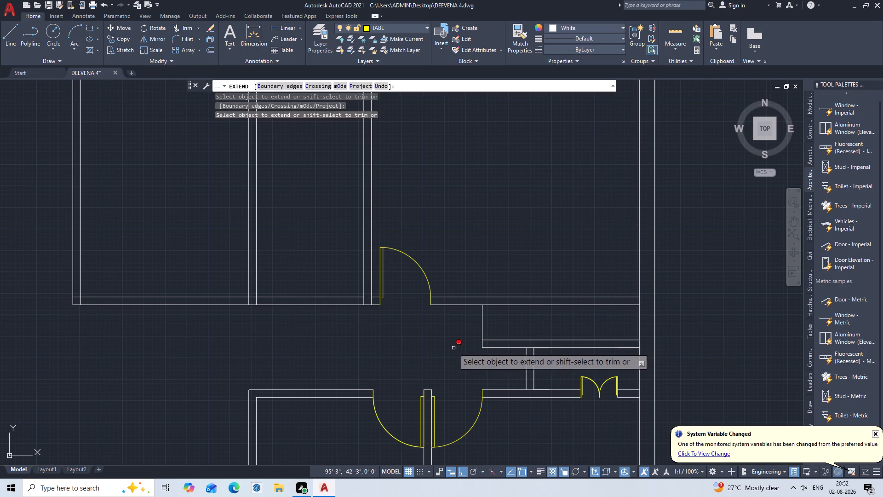
key(Escape)
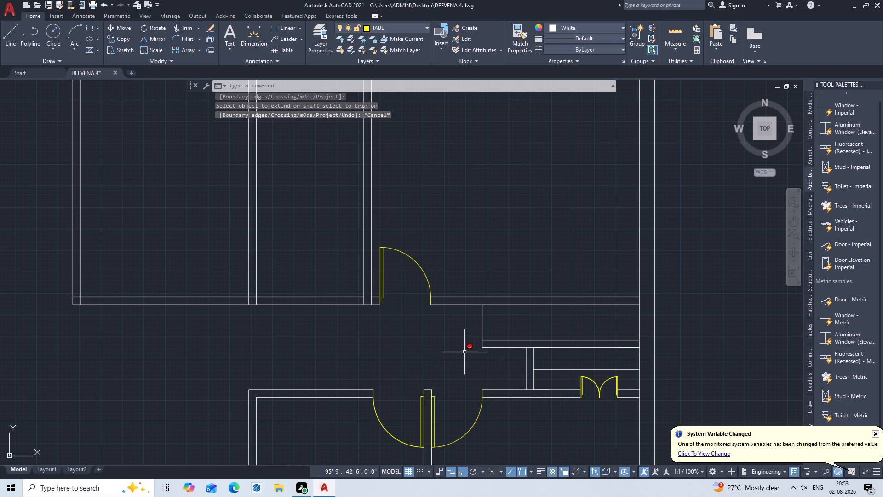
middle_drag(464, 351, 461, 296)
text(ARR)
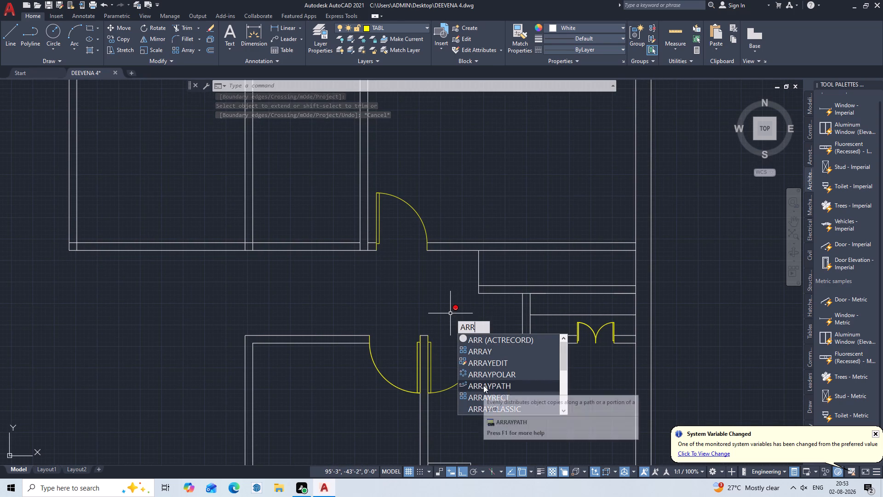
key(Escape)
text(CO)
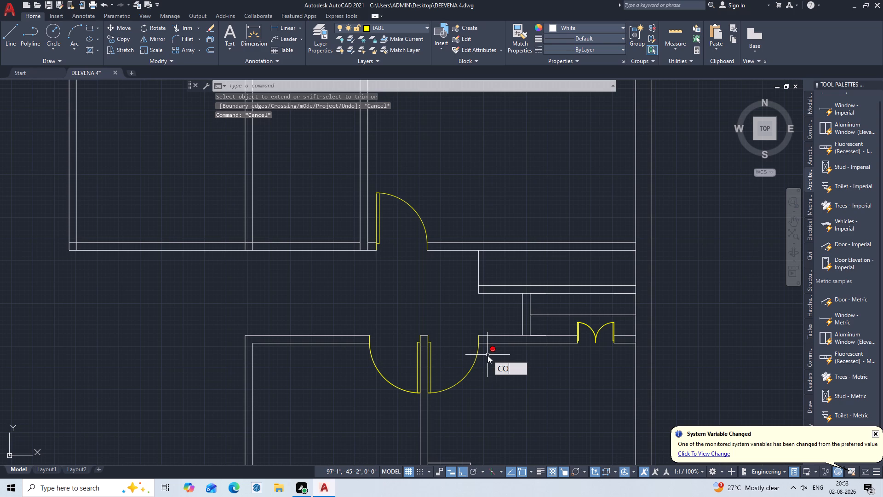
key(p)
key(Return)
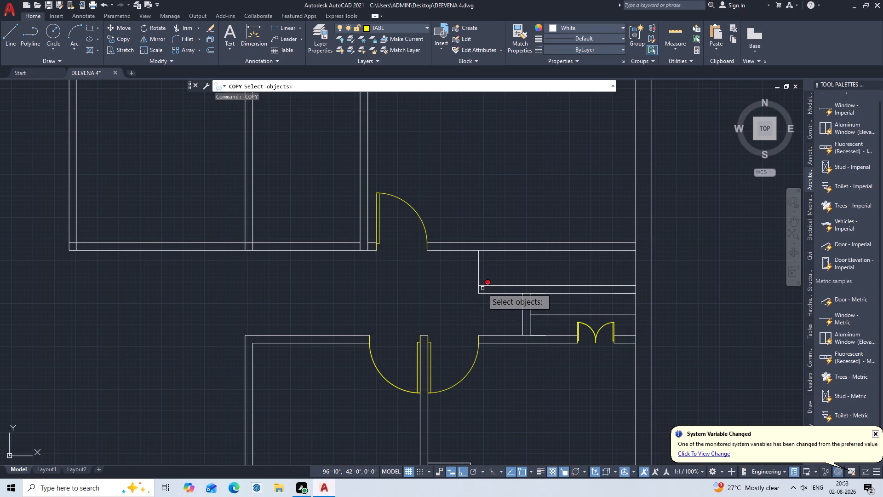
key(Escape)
Trim off the part of that vertical line lying between the upper wall's two faces.
scroll(482, 288, up, 2)
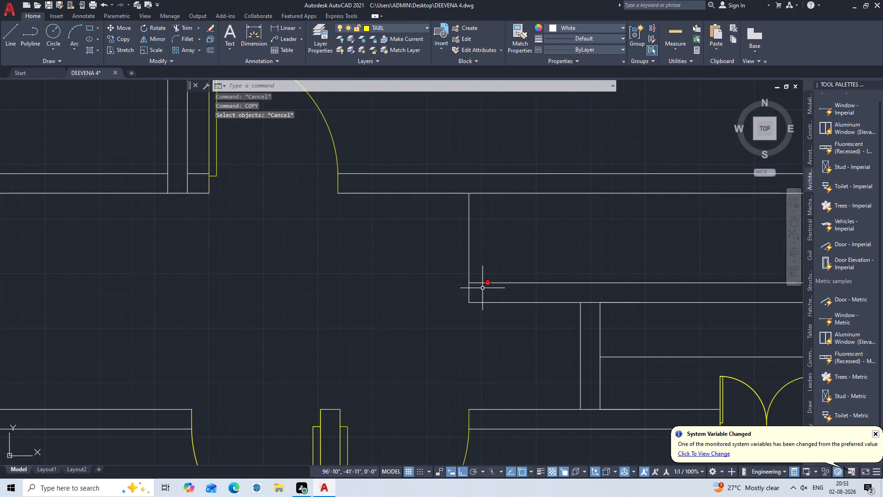
text(TR)
key(Return)
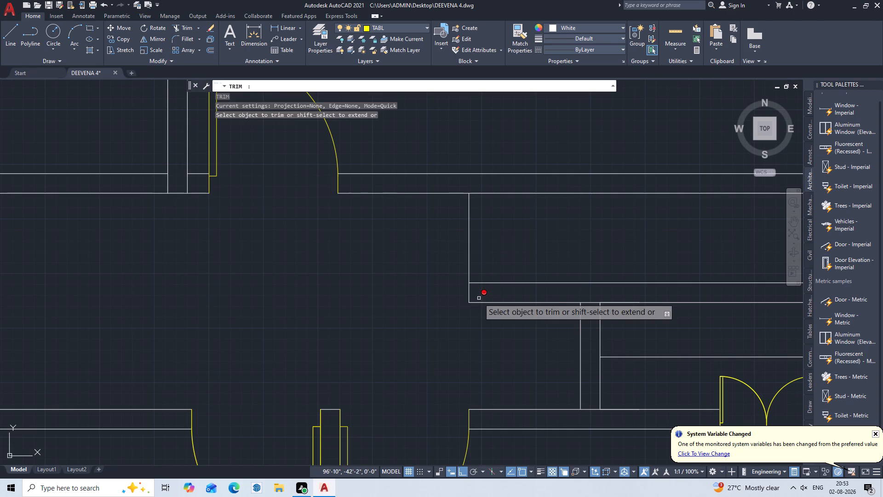
click(469, 296)
key(Escape)
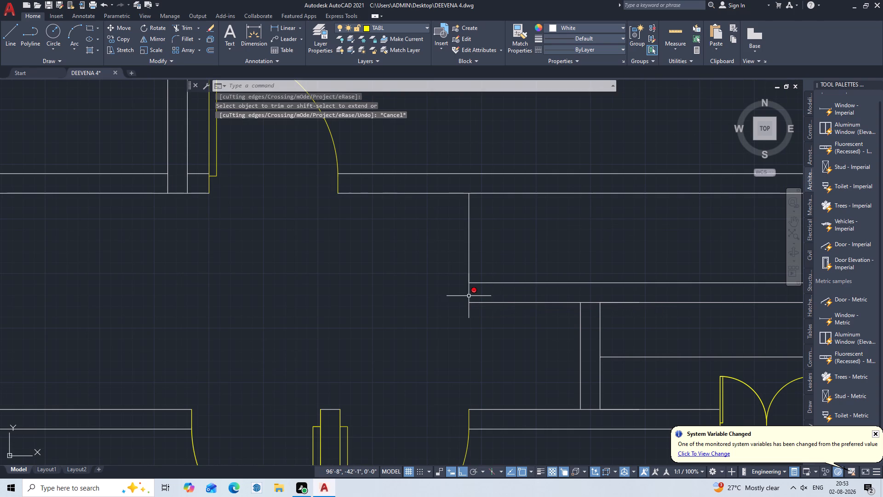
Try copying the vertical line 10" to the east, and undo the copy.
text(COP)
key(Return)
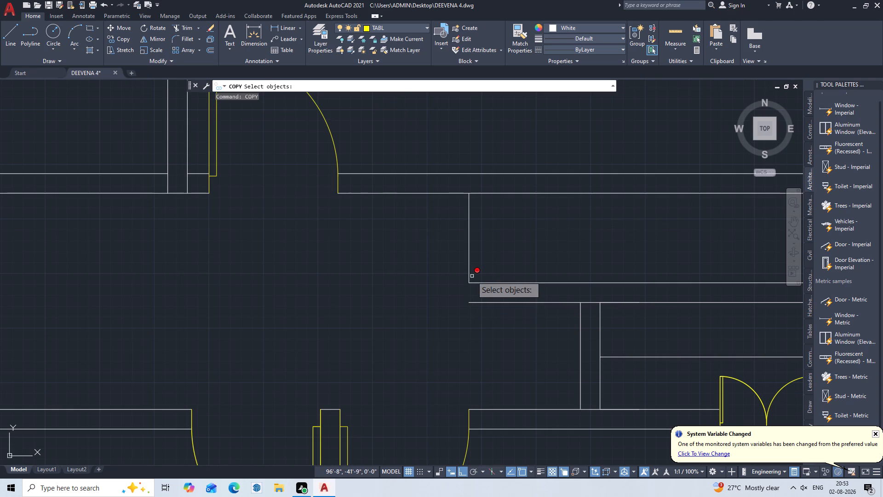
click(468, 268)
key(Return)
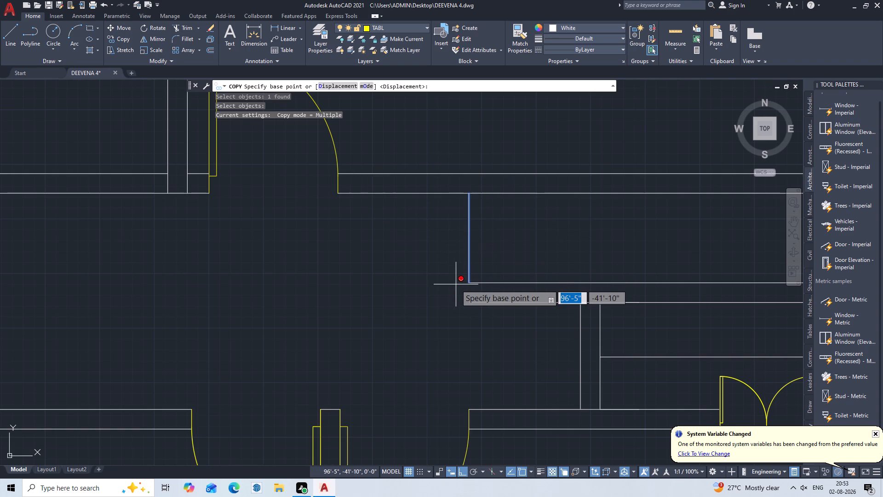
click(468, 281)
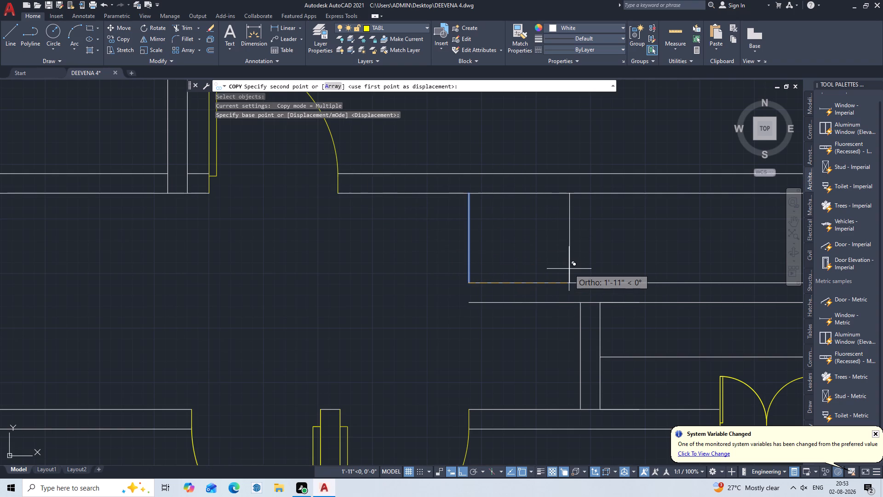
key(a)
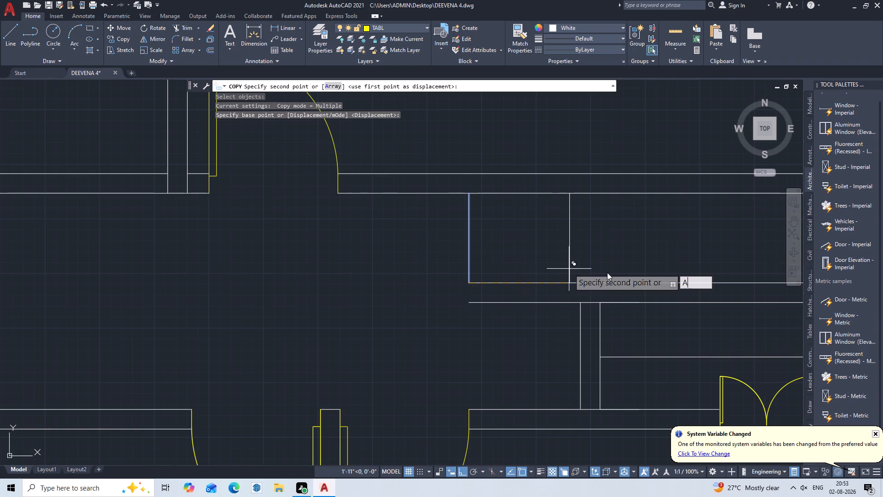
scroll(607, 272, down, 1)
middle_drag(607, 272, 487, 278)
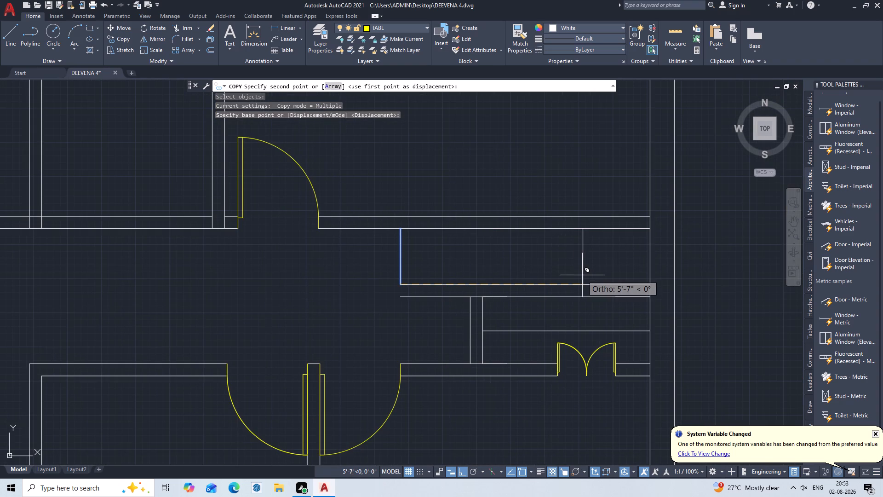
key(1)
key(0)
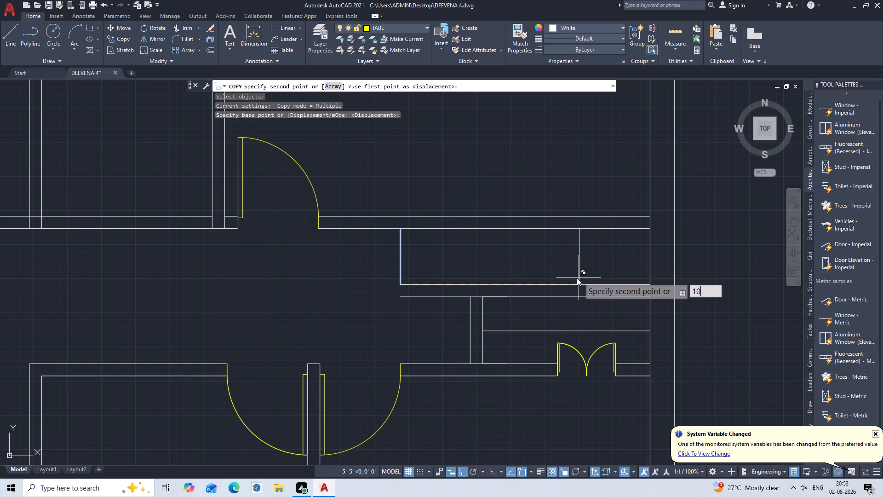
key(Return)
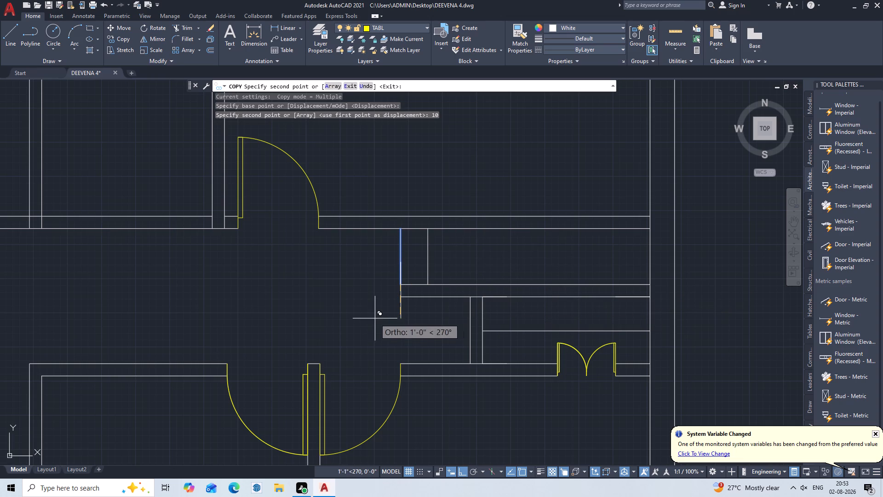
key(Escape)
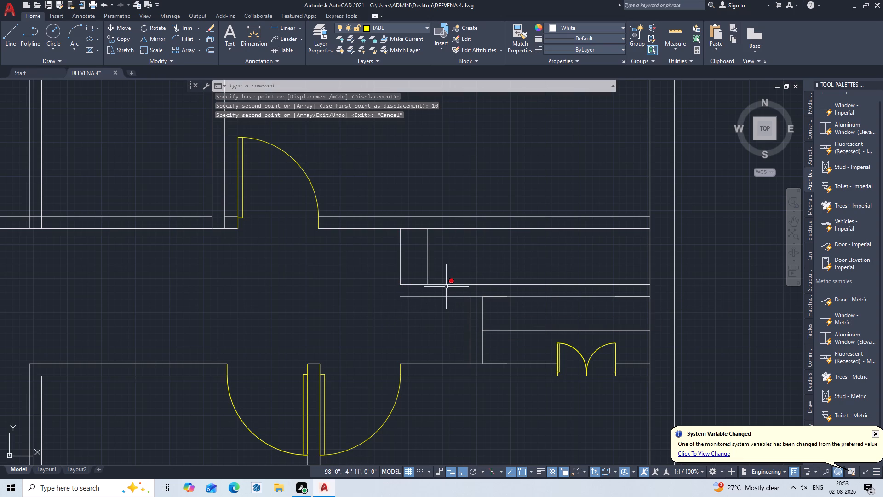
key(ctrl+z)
Copy the vertical line eastward as an array of 10 items spaced about 8" apart to form stair treads.
key(c)
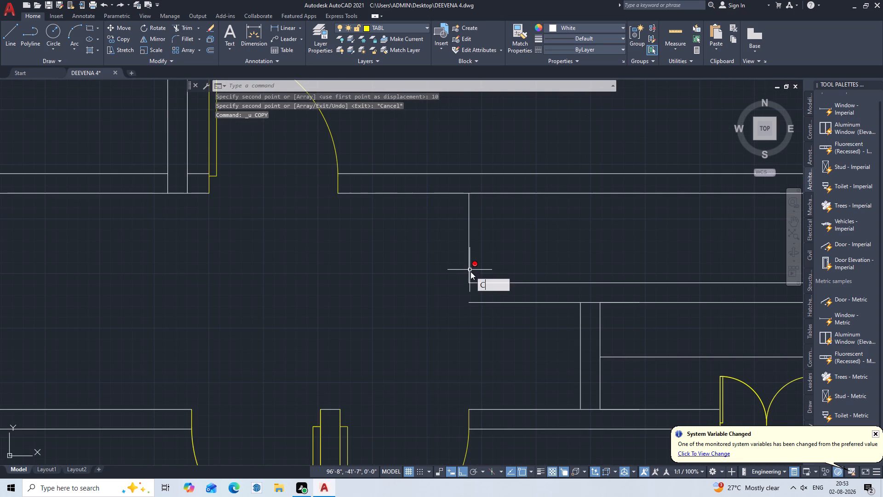
key(o)
key(p)
key(Return)
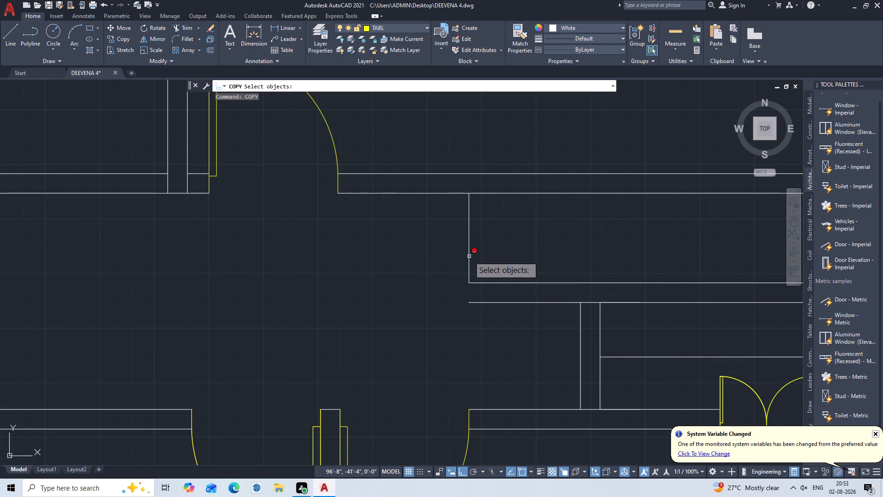
click(469, 256)
key(Return)
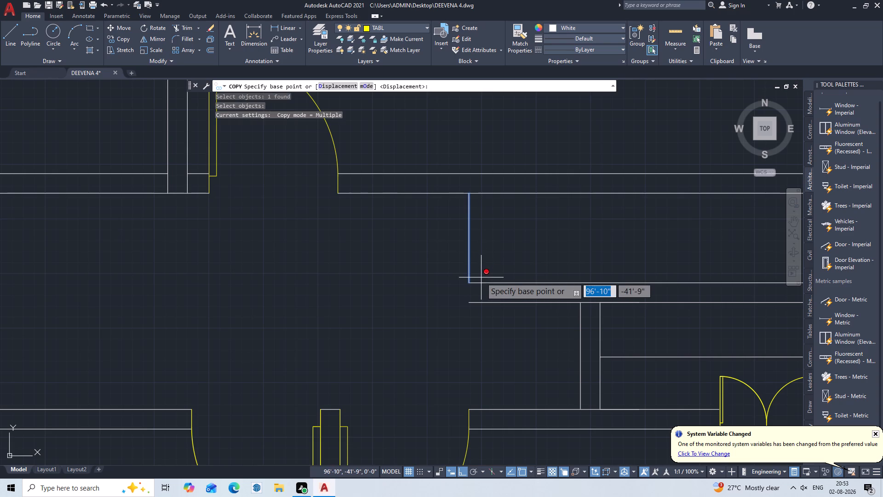
click(472, 282)
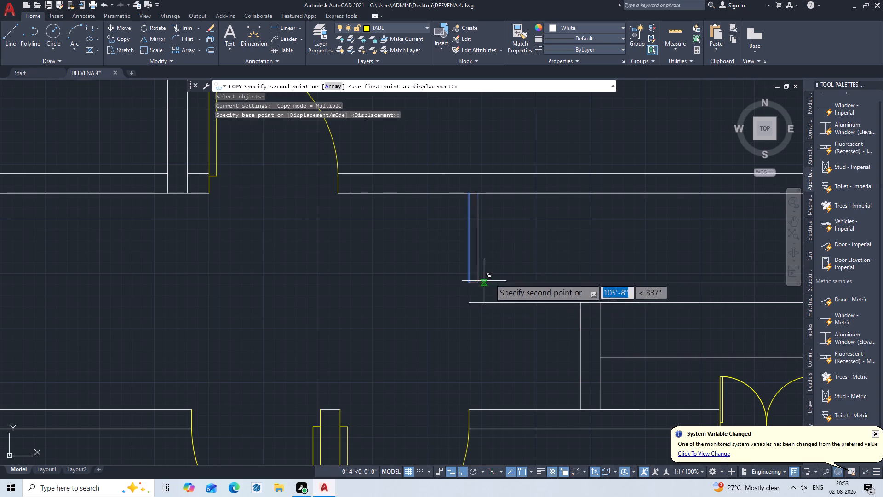
key(a)
key(Return)
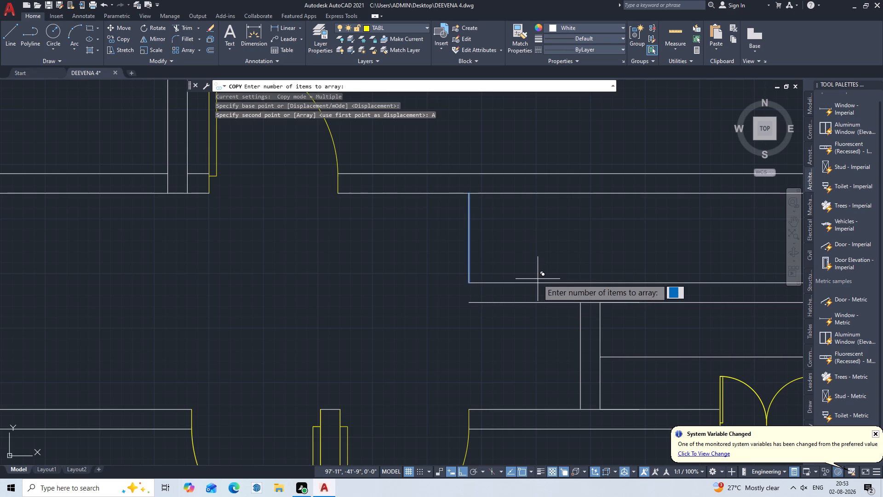
key(1)
key(0)
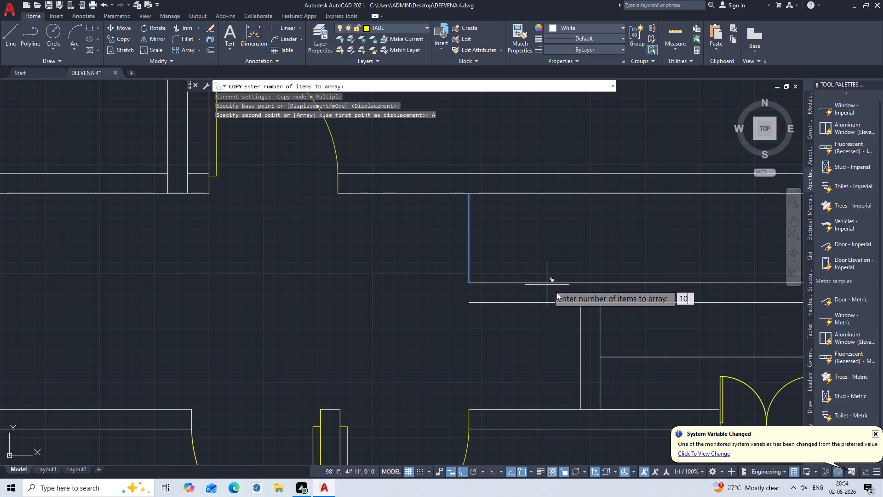
key(Return)
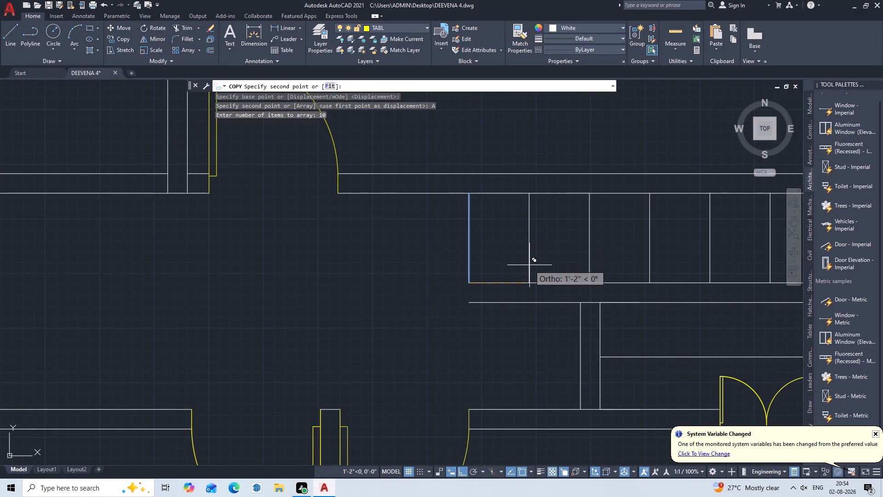
middle_drag(530, 264, 390, 286)
middle_click(390, 286)
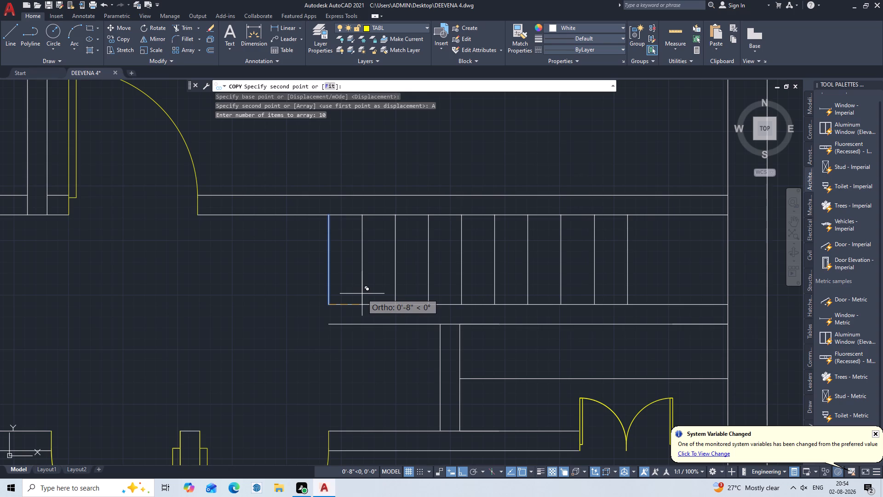
click(362, 294)
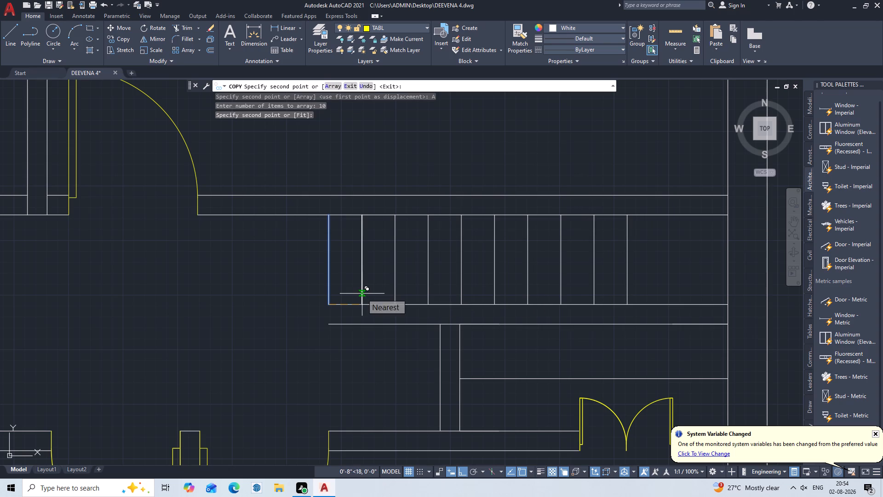
key(Escape)
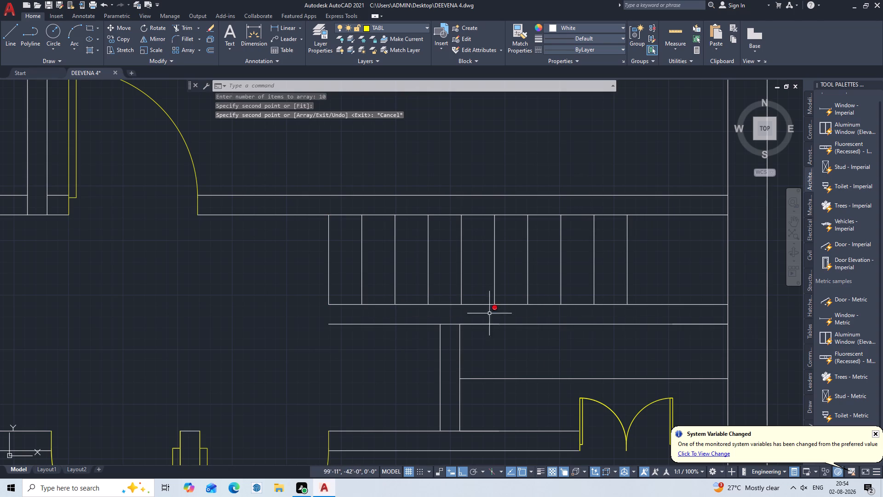
Extend the westernmost tread line south to the upper wall's south face, closing the wall's west end.
key(e)
key(x)
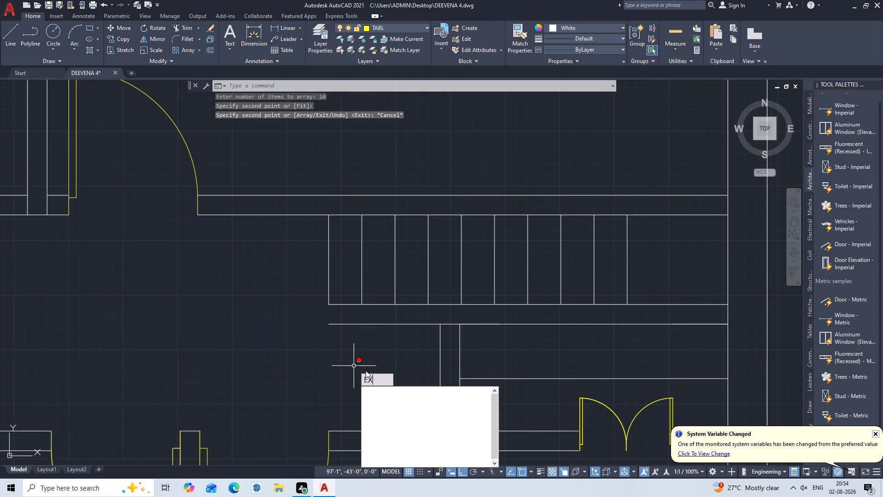
key(Return)
double_click(348, 265)
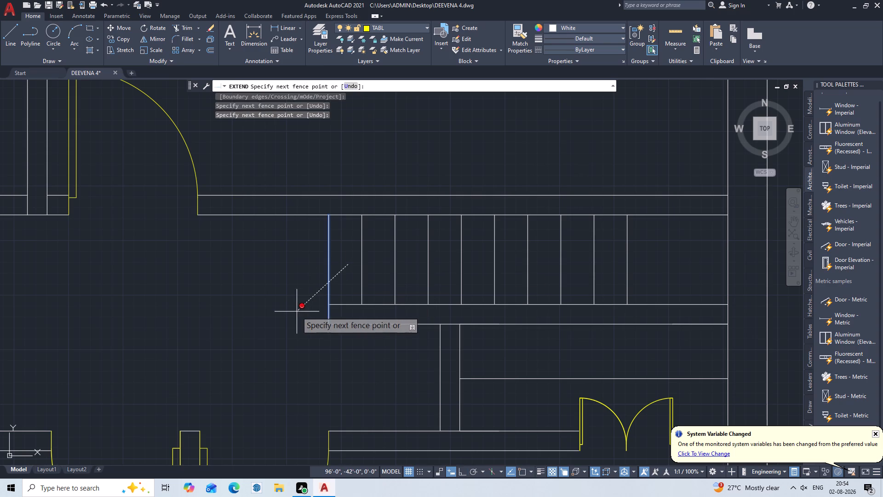
click(297, 312)
key(Escape)
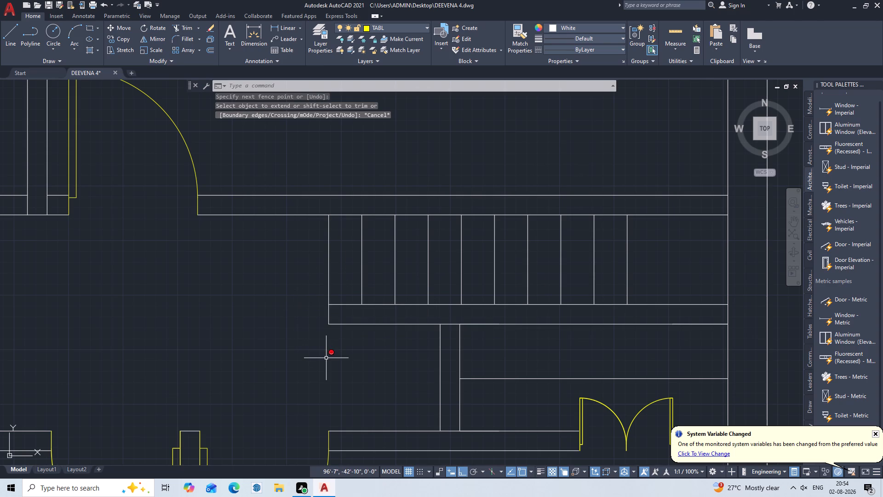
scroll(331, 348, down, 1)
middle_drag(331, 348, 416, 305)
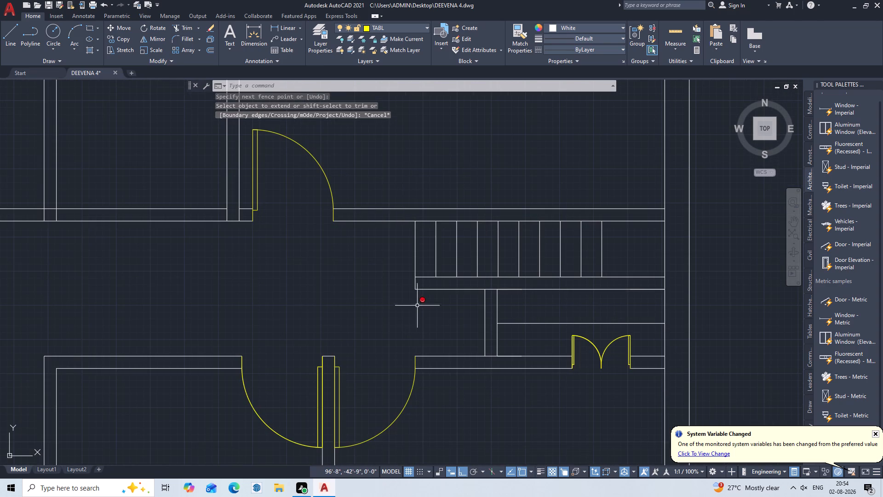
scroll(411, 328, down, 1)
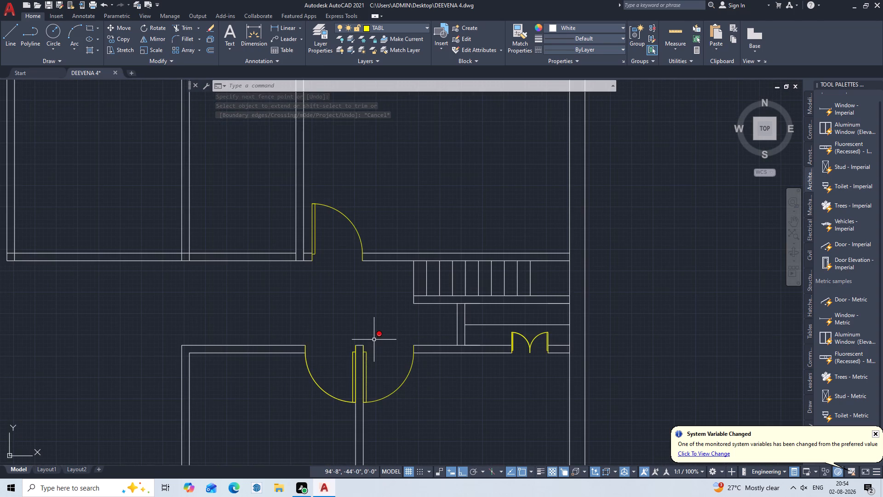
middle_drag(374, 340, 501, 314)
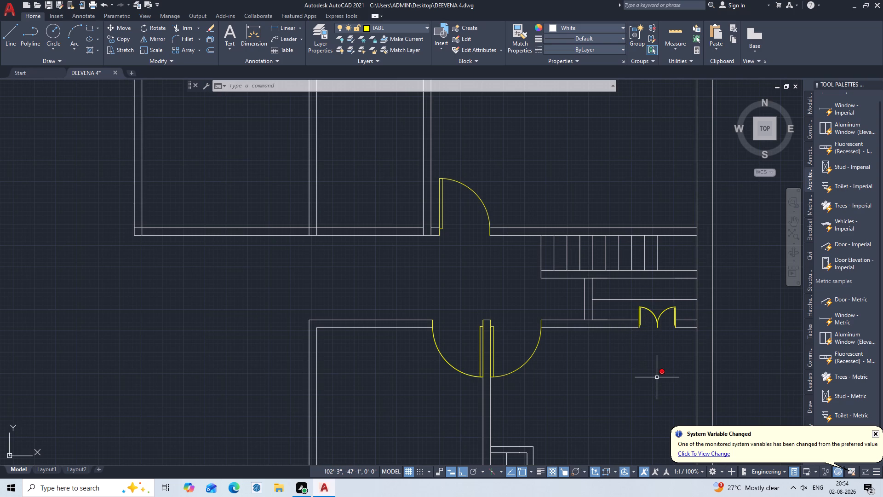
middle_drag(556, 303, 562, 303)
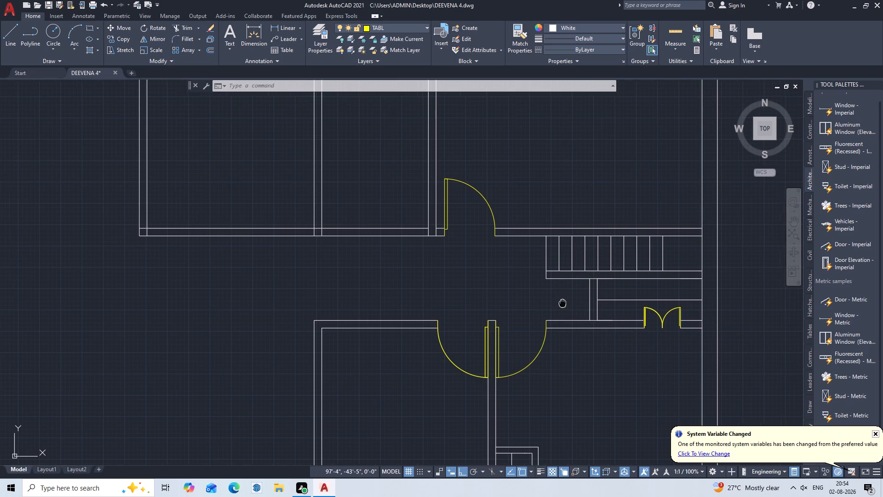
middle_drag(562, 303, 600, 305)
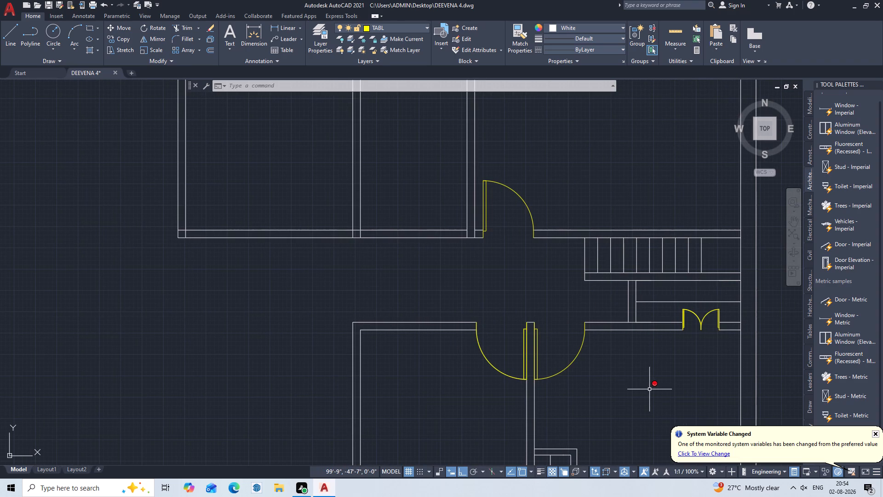
Look over the floor plan from the southern rooms to the north wall for the next wall to add.
scroll(649, 389, down, 1)
middle_drag(649, 389, 640, 296)
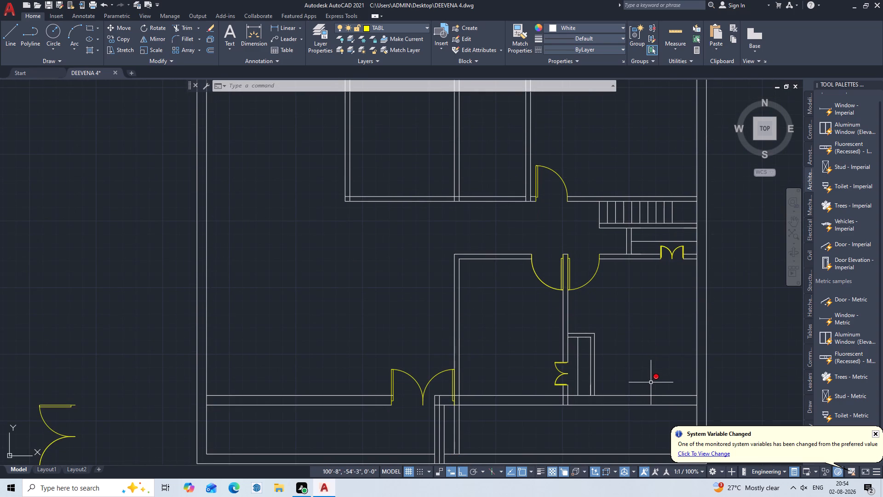
middle_drag(635, 341, 645, 354)
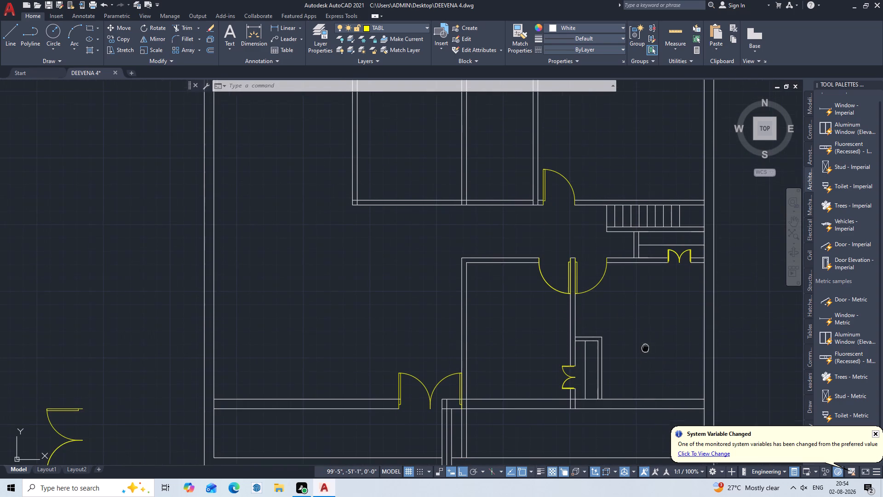
middle_drag(645, 354, 659, 387)
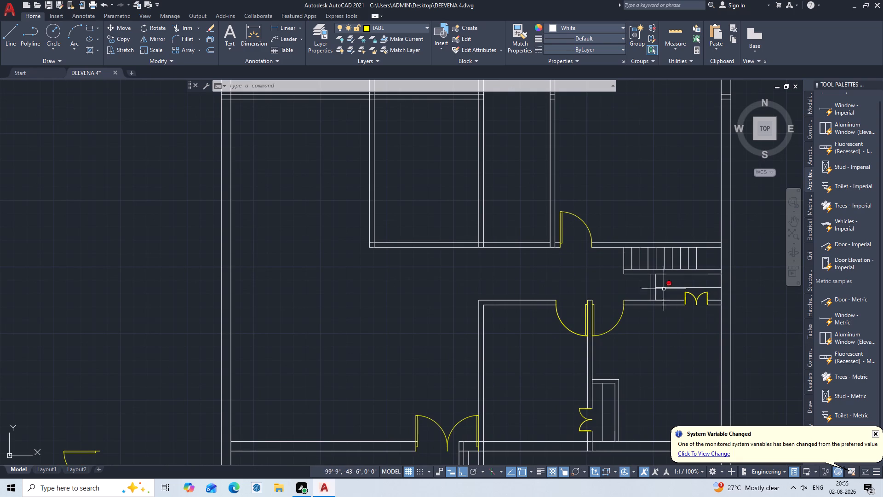
middle_drag(661, 199, 677, 299)
middle_click(677, 299)
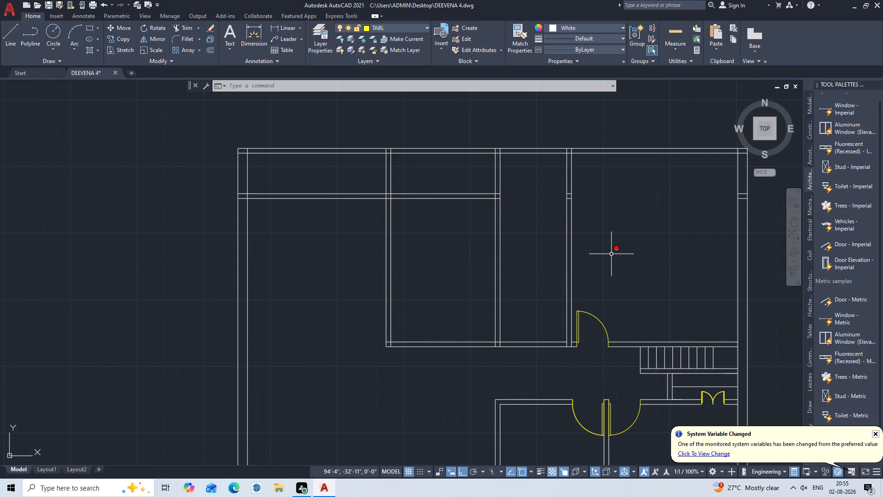
middle_drag(611, 254, 653, 267)
middle_drag(666, 314, 642, 180)
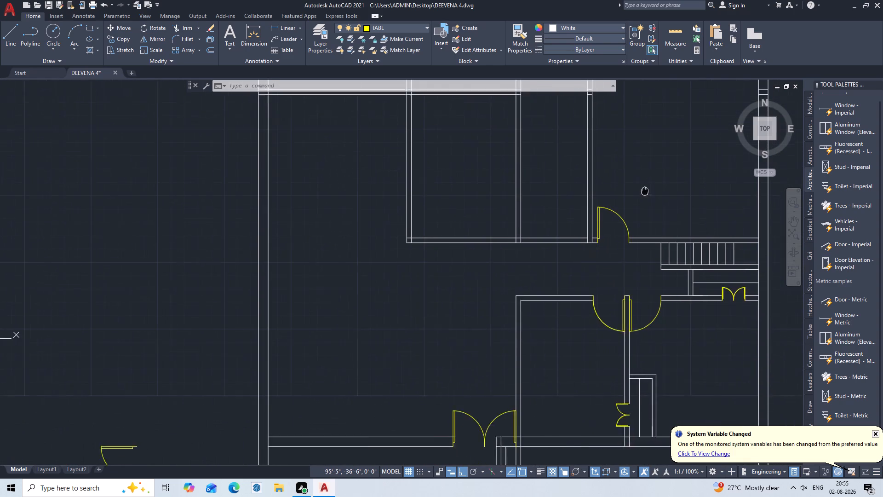
middle_drag(642, 180, 642, 175)
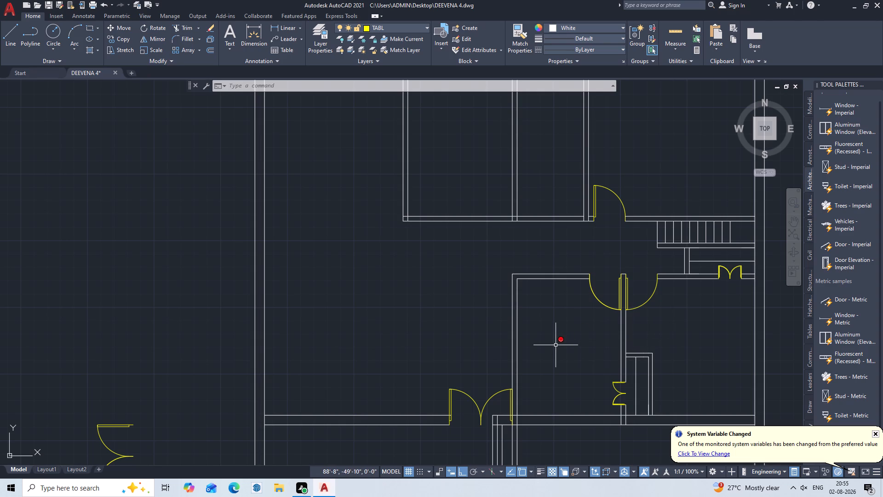
Draw an L-shaped partition outline about 5'-2" west from the central room's west wall, with a 4" wide return about 1'-7" south.
key(l)
key(Return)
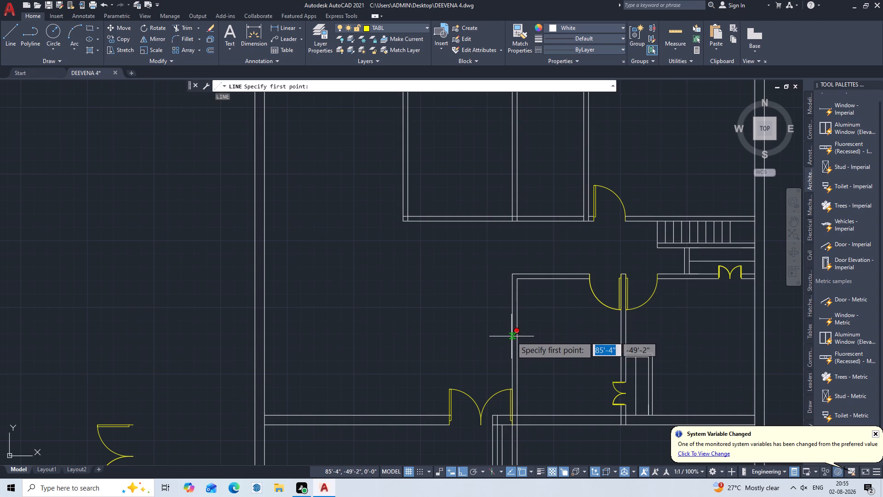
middle_drag(511, 336, 543, 282)
scroll(532, 245, up, 2)
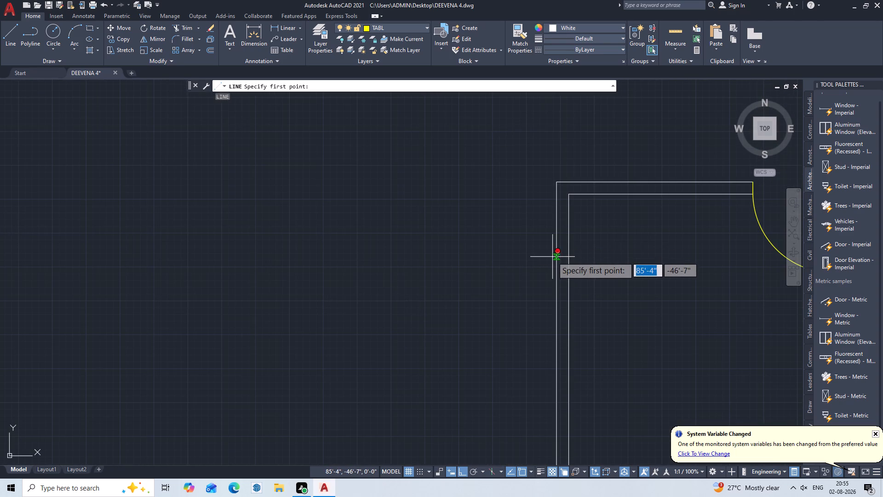
scroll(553, 259, down, 1)
click(554, 268)
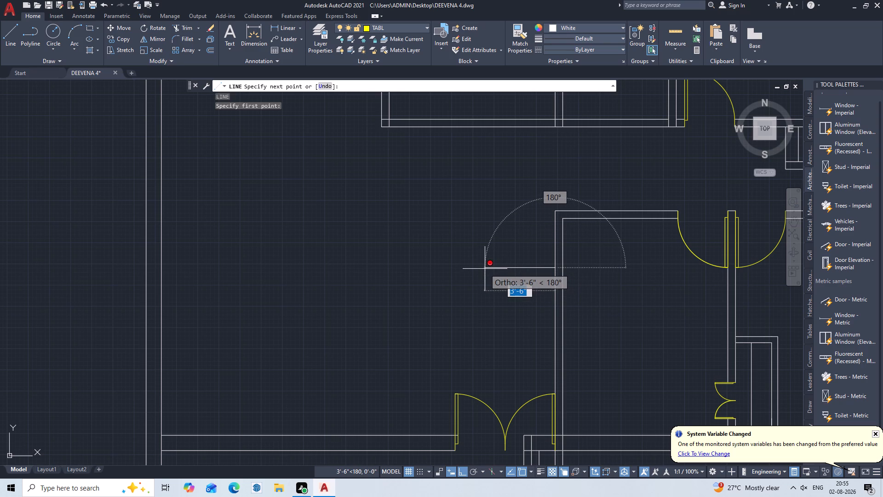
click(449, 270)
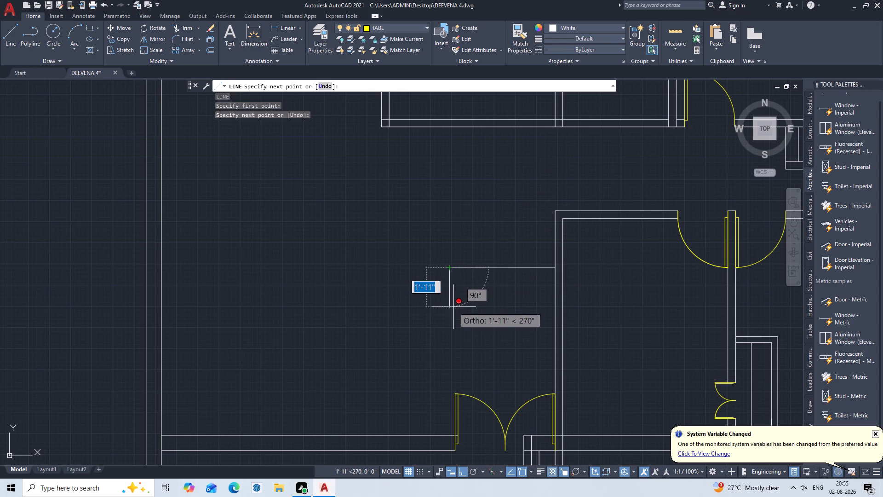
click(455, 300)
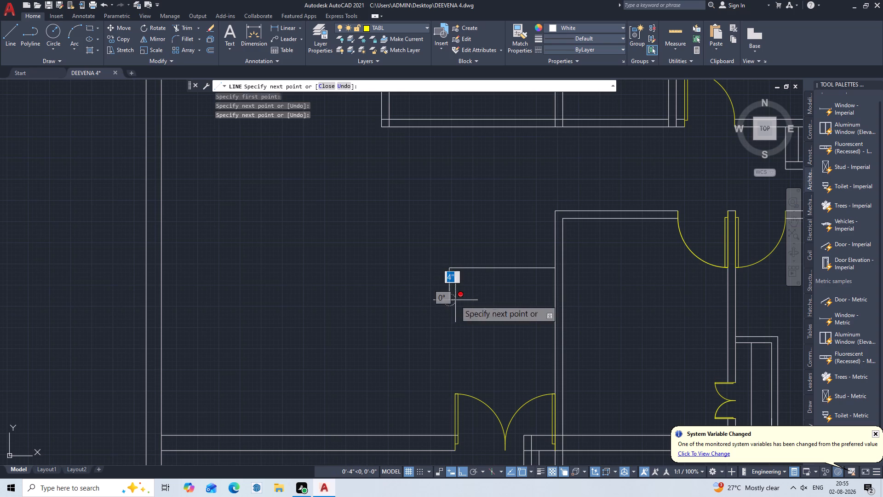
click(457, 300)
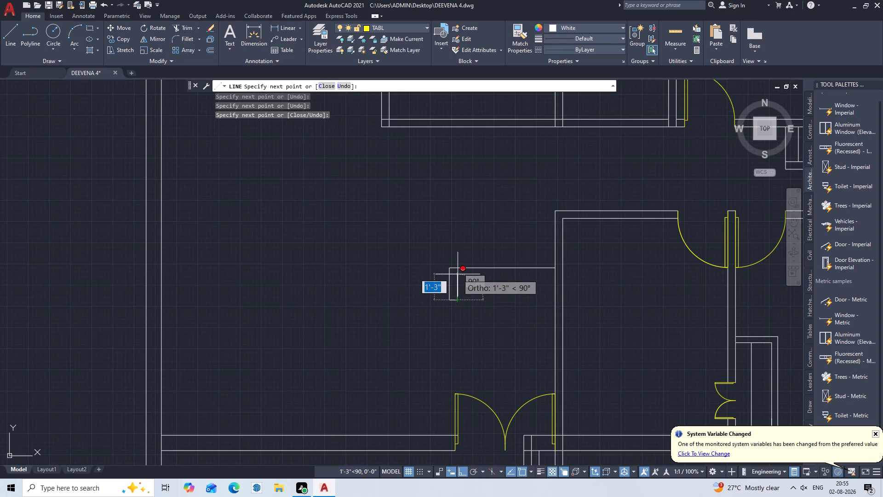
click(458, 274)
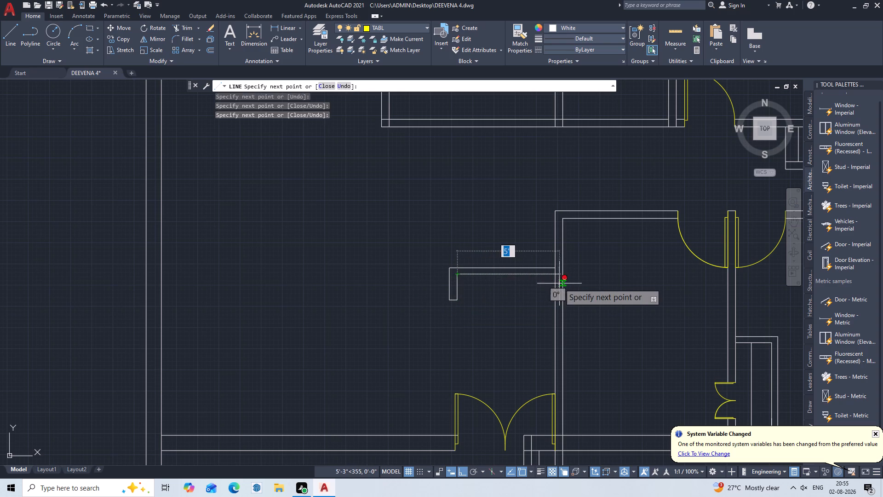
click(553, 278)
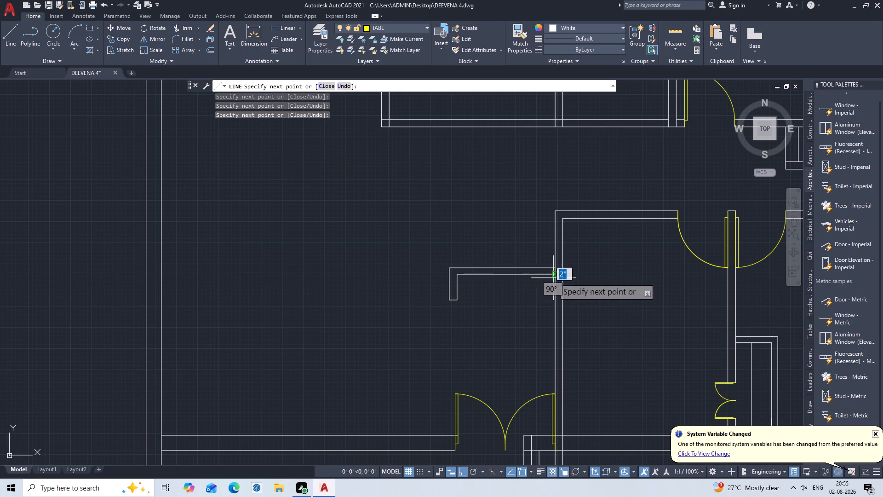
key(Escape)
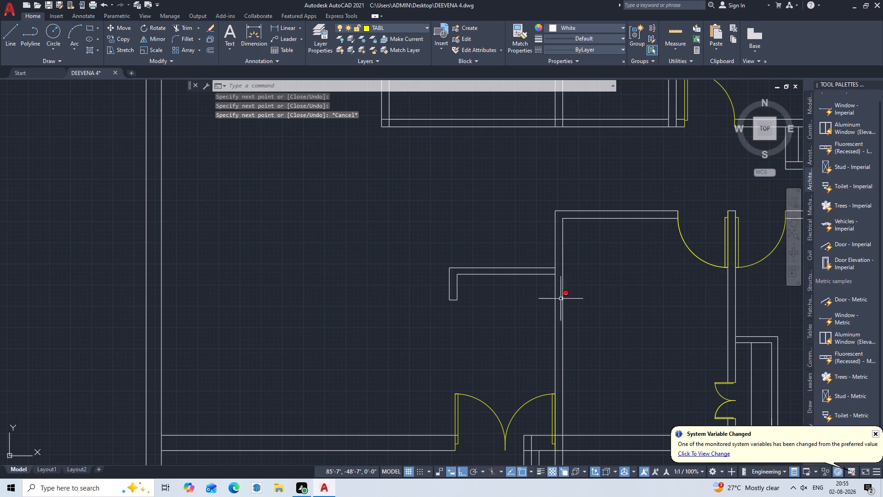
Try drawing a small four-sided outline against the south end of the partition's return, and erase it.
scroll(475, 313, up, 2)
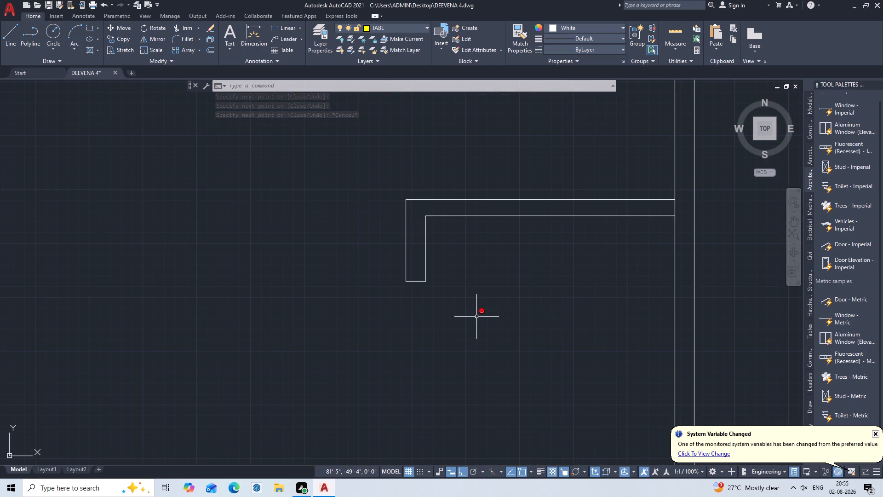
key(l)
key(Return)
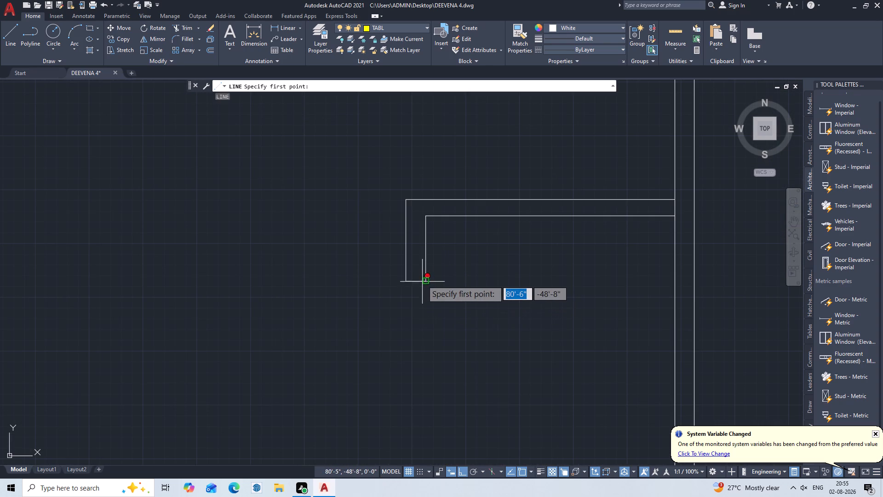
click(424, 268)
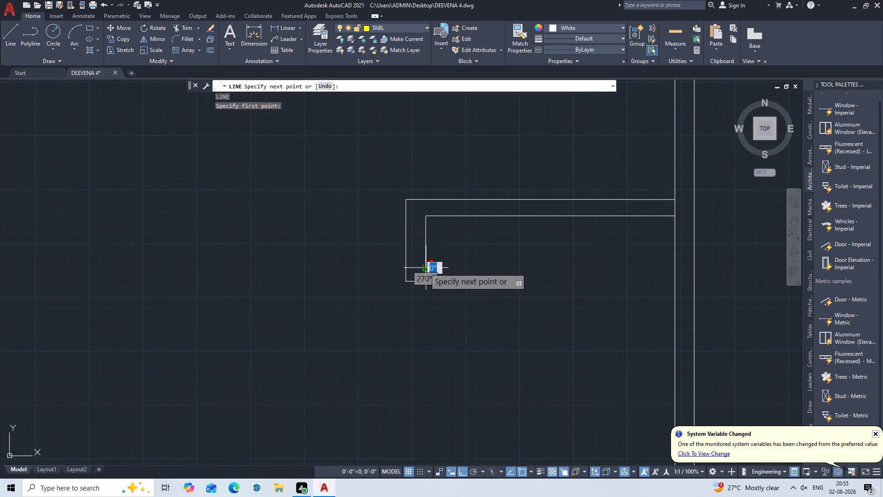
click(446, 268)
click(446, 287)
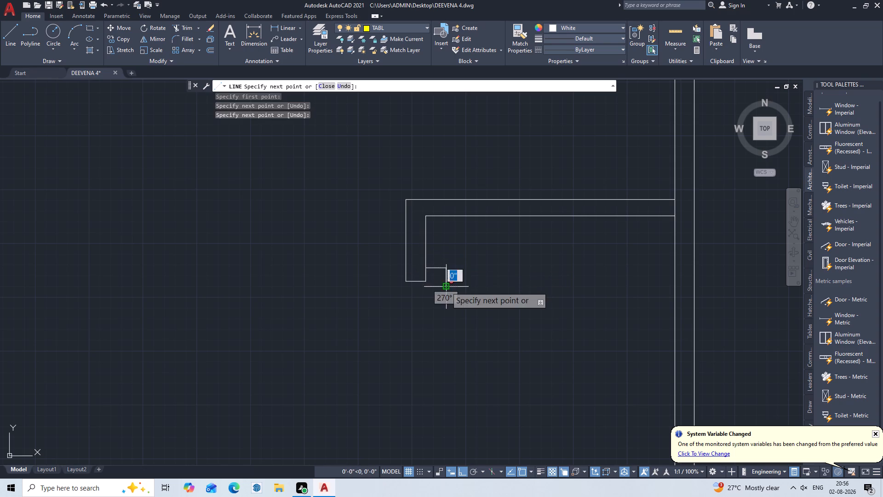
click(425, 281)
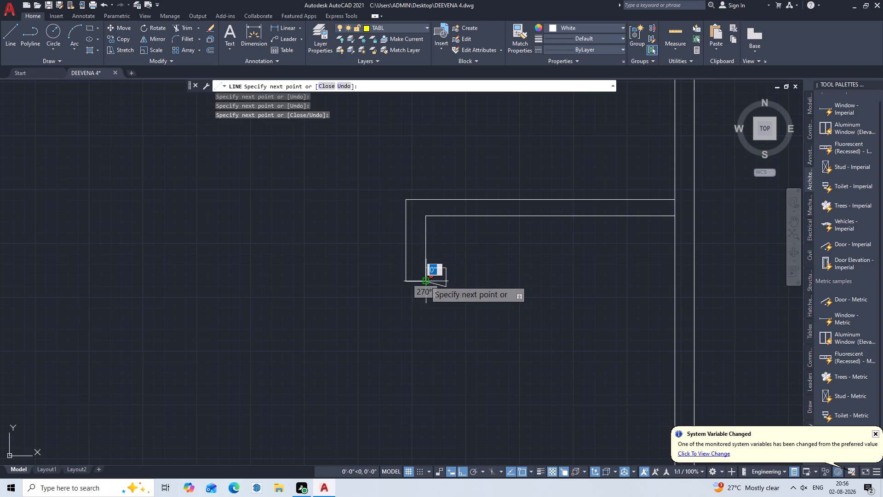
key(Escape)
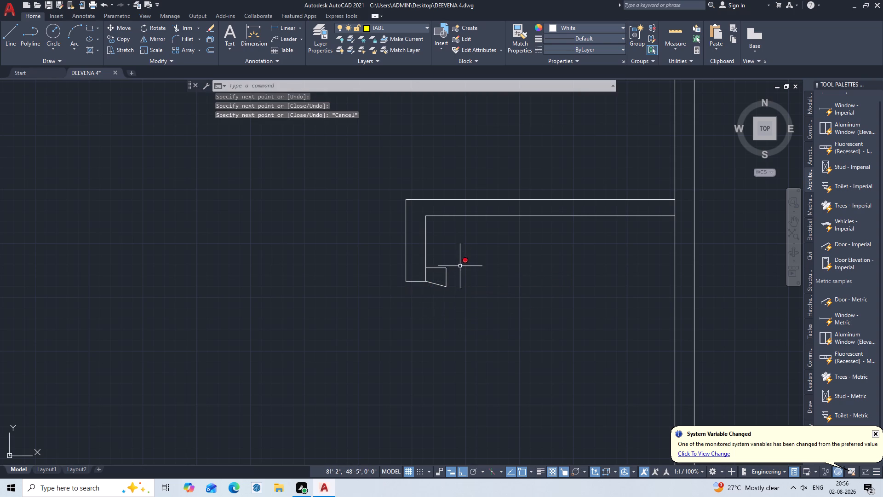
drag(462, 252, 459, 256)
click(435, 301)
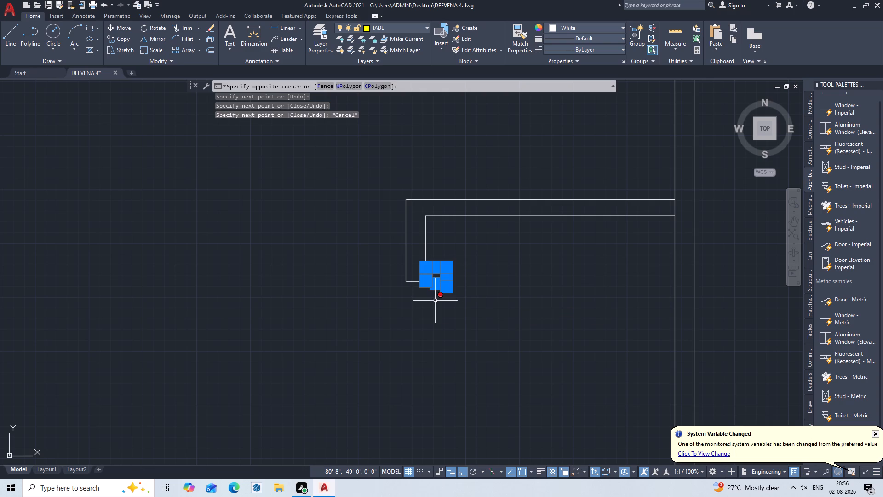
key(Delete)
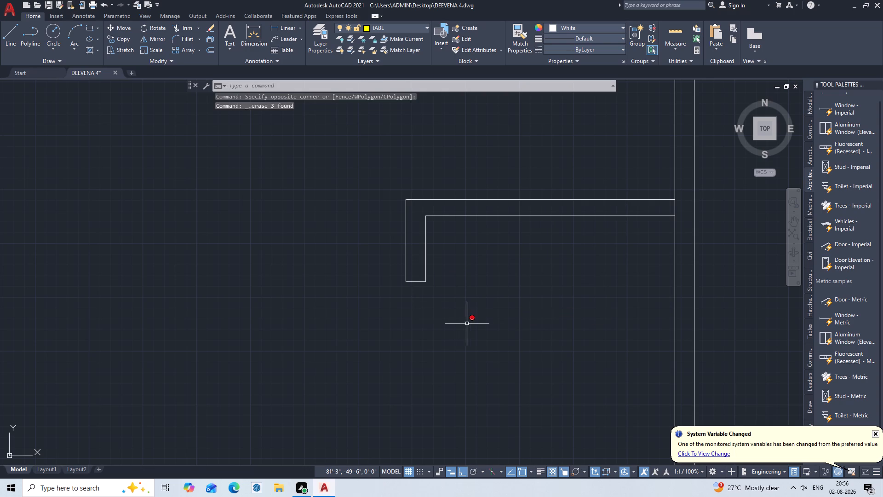
Examine the whole floor plan, from the southern entrance to the northern rooms, for wall junctions that still need cleaning up.
scroll(501, 270, down, 1)
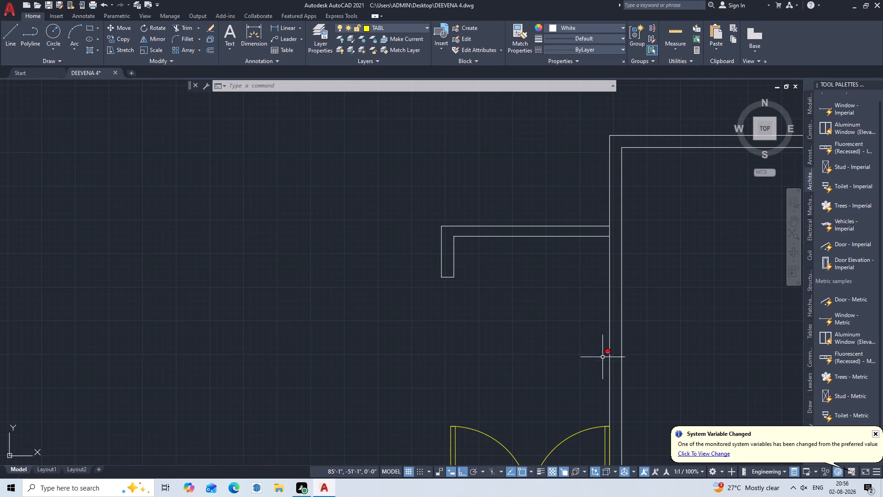
scroll(537, 353, down, 2)
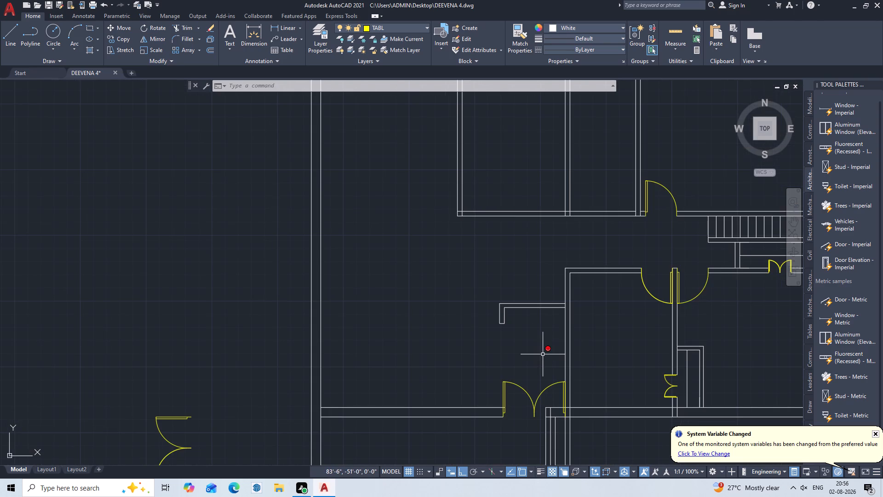
middle_drag(543, 355, 569, 275)
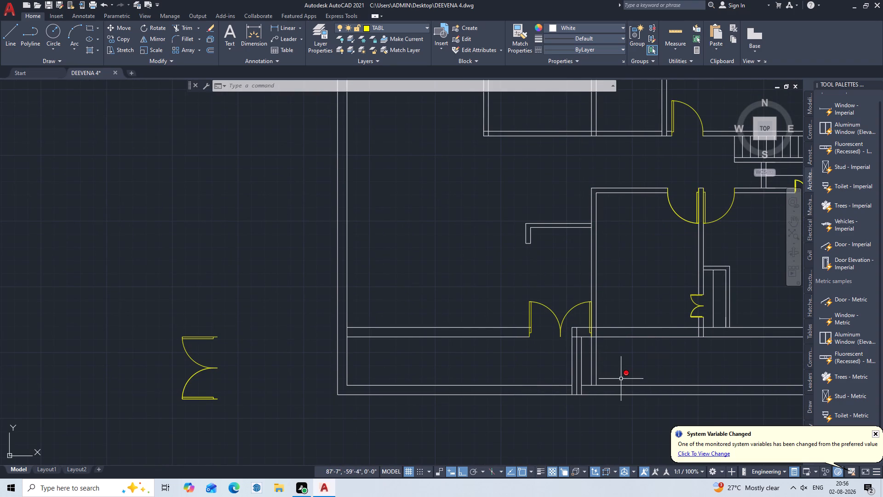
middle_drag(611, 355, 513, 420)
middle_click(513, 420)
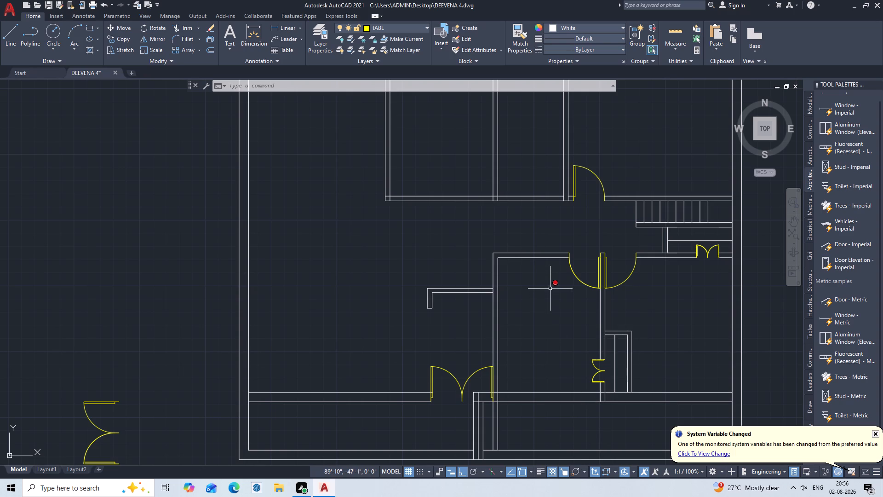
middle_drag(550, 289, 602, 401)
middle_drag(604, 411, 605, 418)
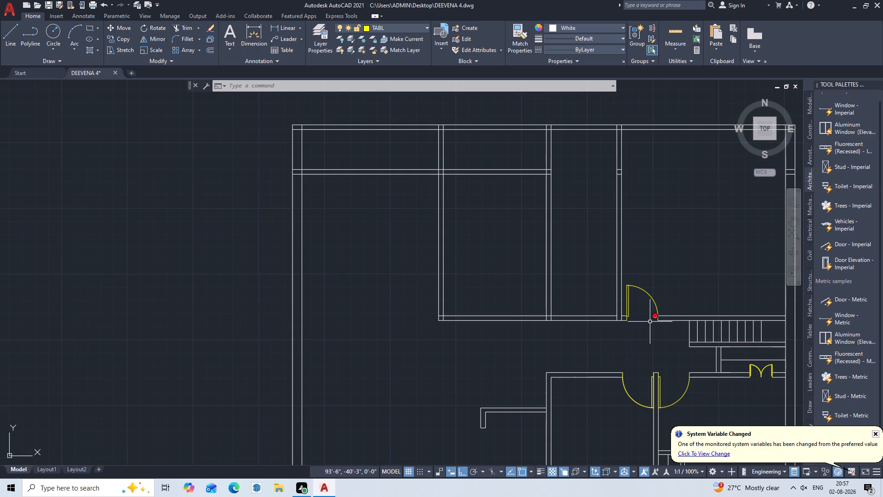
scroll(584, 150, up, 1)
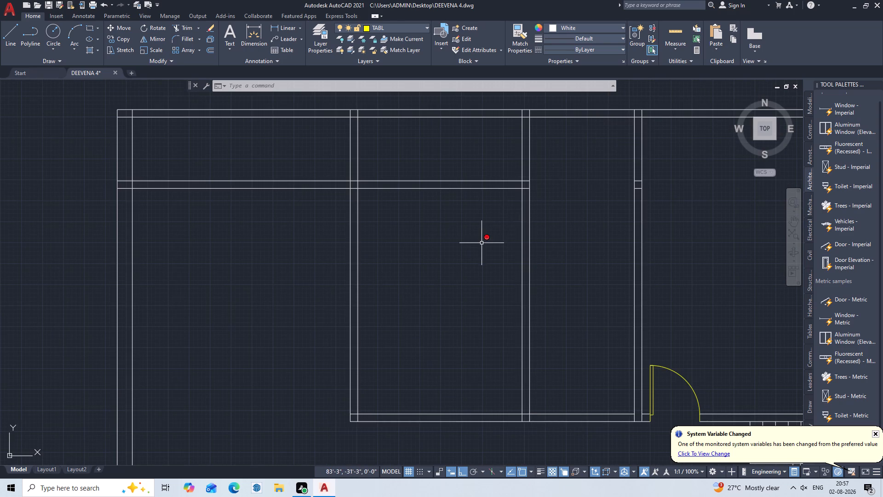
scroll(479, 246, down, 1)
middle_drag(479, 246, 577, 237)
scroll(548, 238, down, 1)
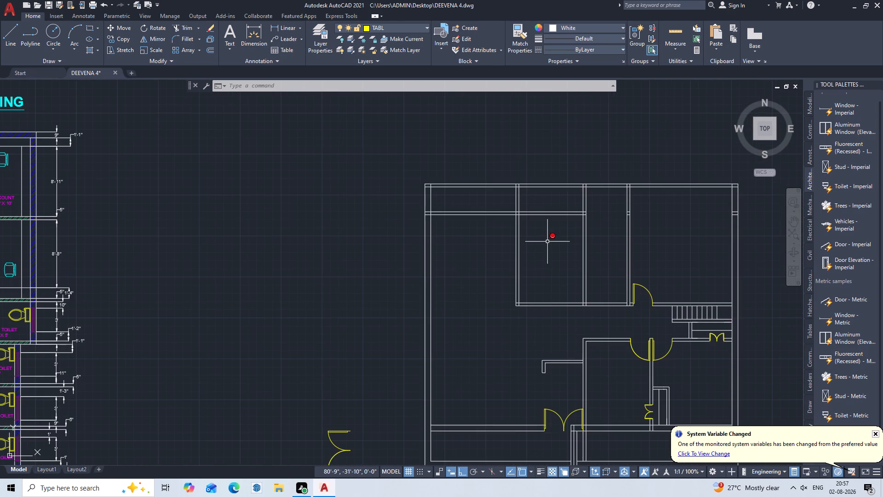
middle_drag(470, 276, 447, 205)
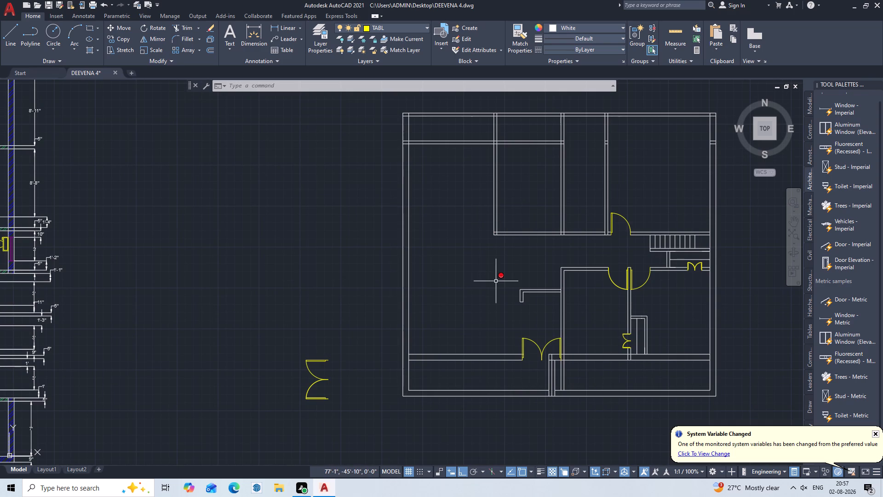
middle_drag(515, 242, 514, 245)
scroll(511, 259, down, 1)
middle_drag(514, 245, 497, 313)
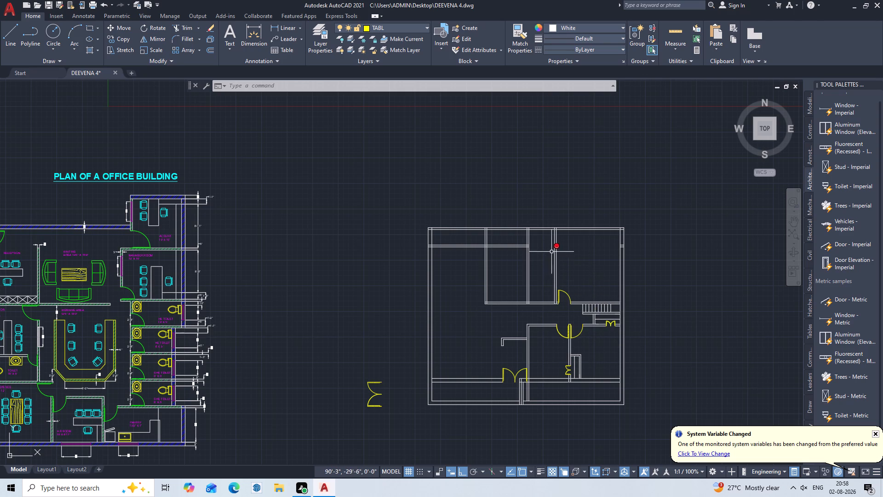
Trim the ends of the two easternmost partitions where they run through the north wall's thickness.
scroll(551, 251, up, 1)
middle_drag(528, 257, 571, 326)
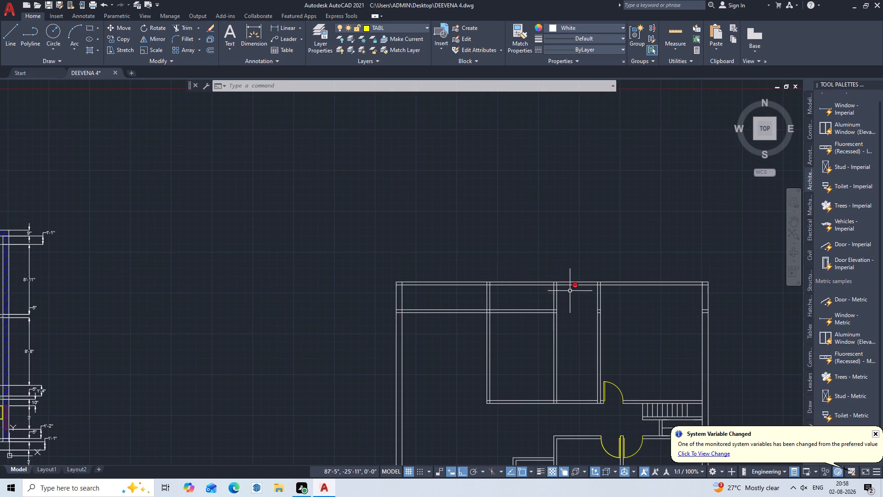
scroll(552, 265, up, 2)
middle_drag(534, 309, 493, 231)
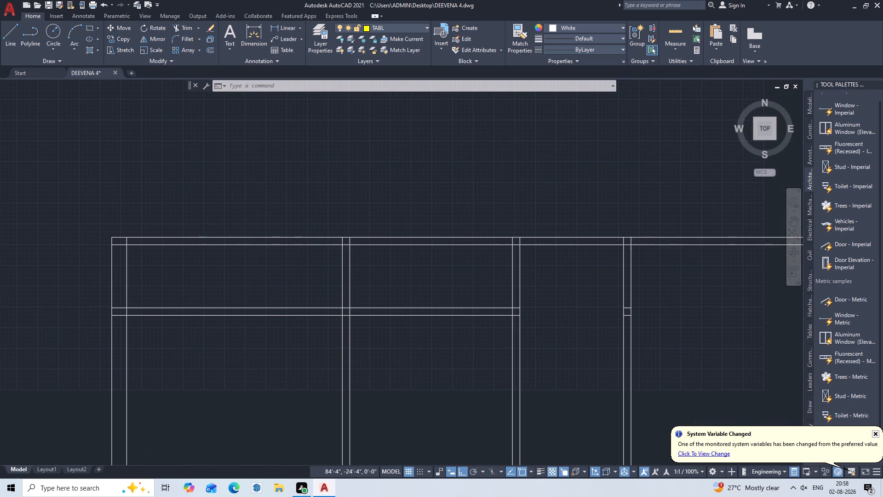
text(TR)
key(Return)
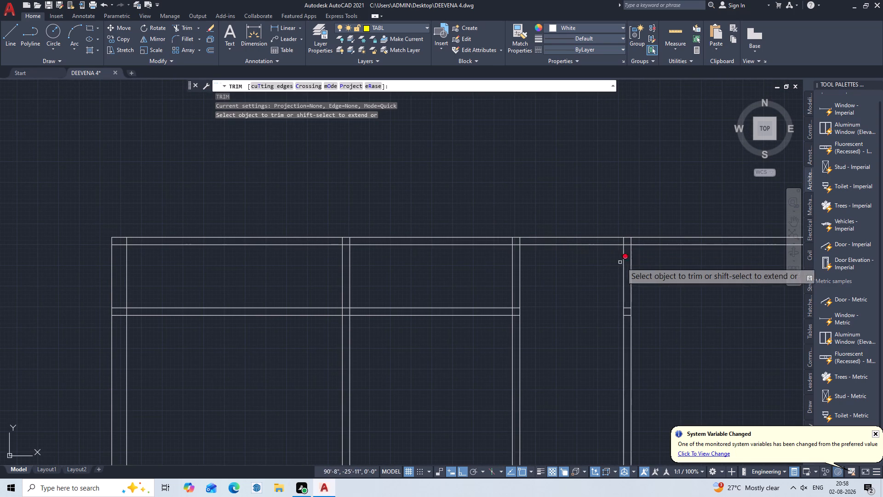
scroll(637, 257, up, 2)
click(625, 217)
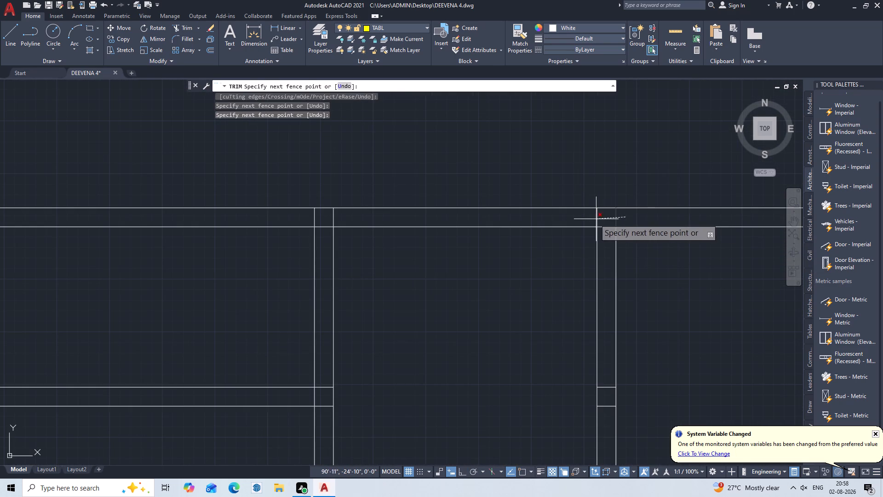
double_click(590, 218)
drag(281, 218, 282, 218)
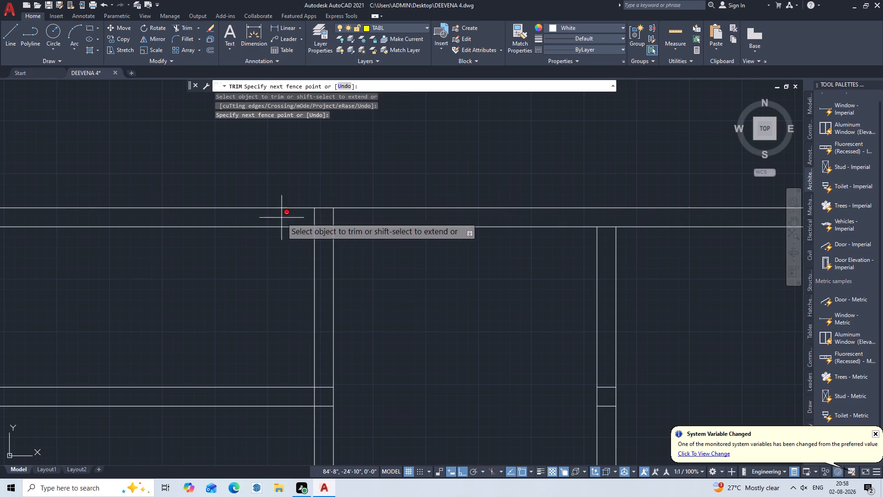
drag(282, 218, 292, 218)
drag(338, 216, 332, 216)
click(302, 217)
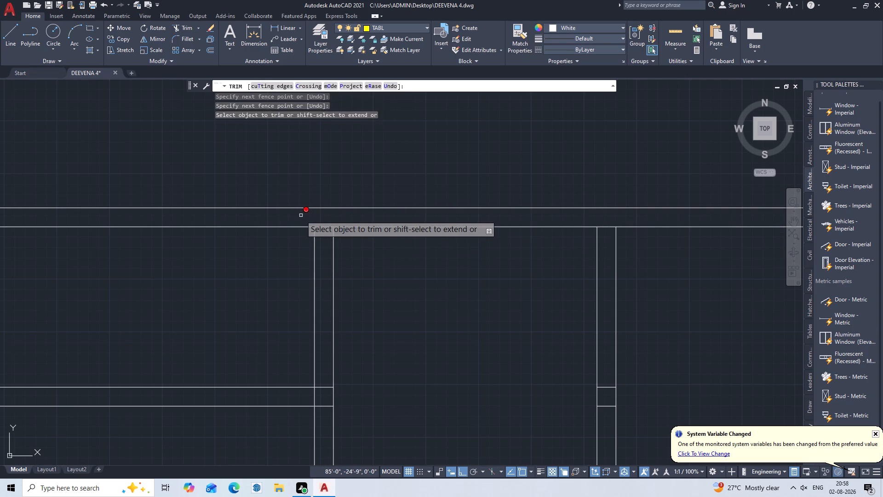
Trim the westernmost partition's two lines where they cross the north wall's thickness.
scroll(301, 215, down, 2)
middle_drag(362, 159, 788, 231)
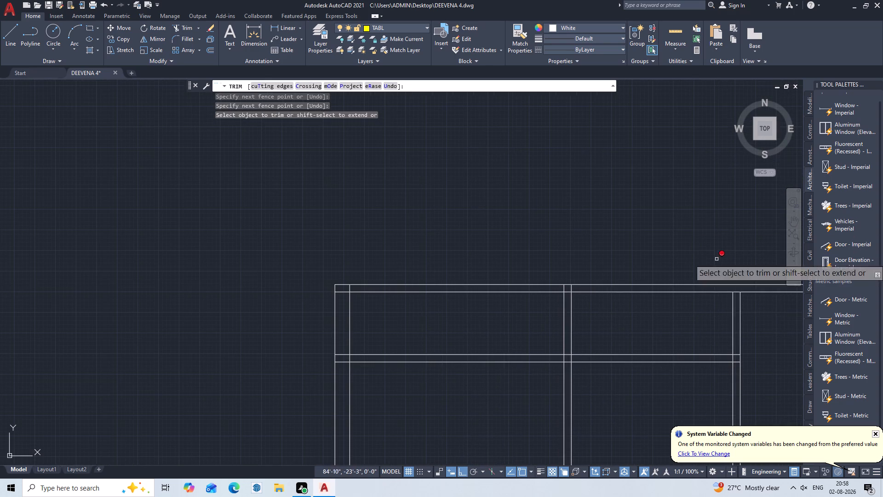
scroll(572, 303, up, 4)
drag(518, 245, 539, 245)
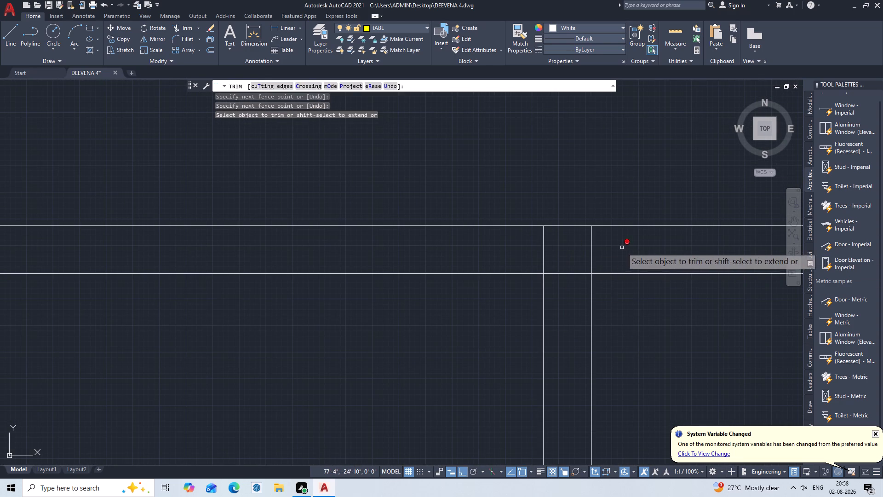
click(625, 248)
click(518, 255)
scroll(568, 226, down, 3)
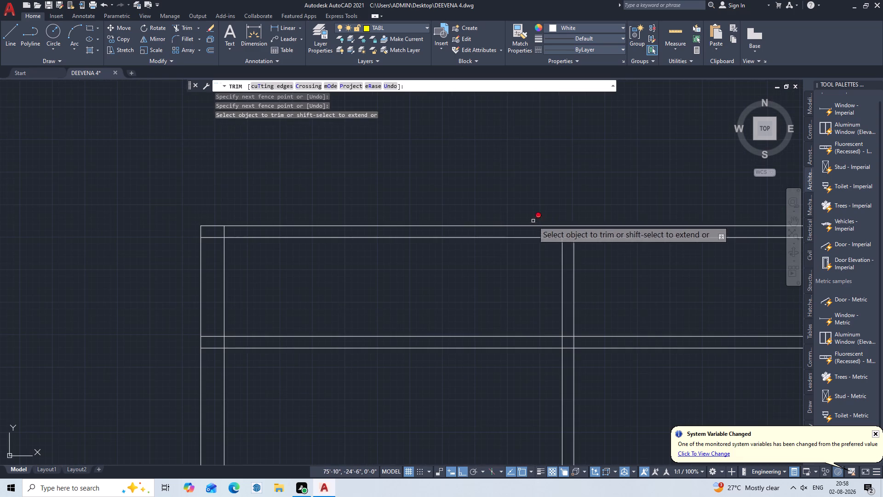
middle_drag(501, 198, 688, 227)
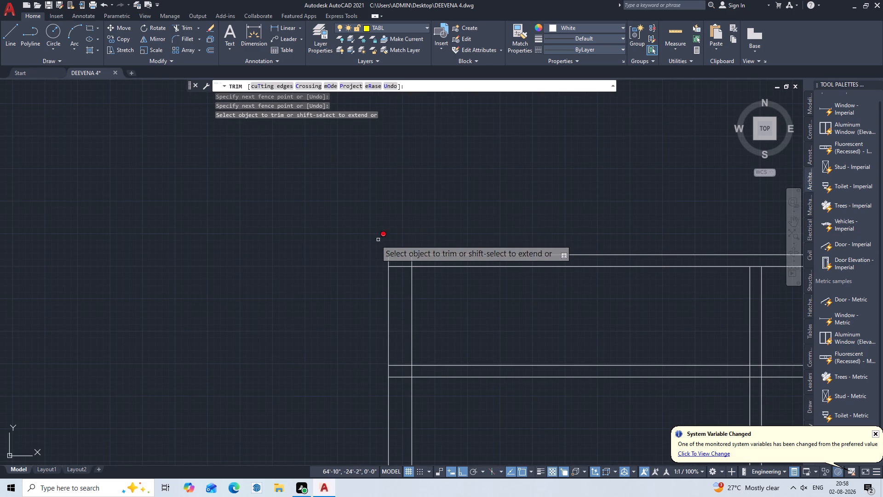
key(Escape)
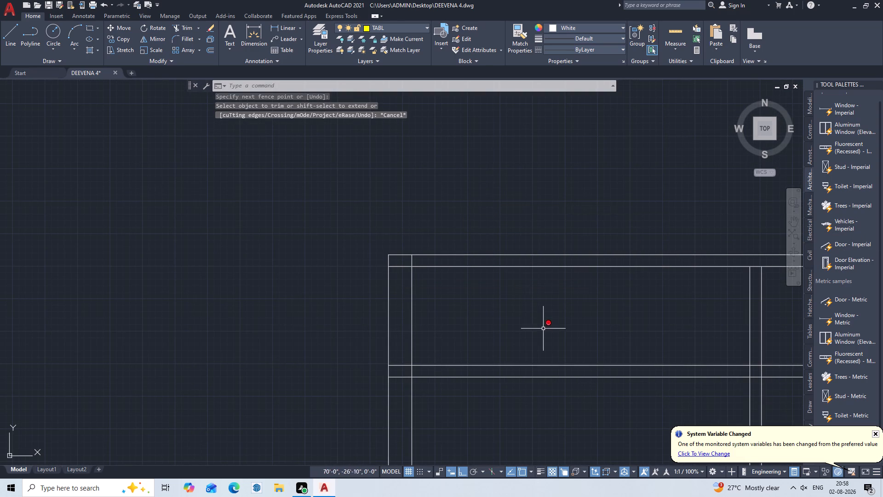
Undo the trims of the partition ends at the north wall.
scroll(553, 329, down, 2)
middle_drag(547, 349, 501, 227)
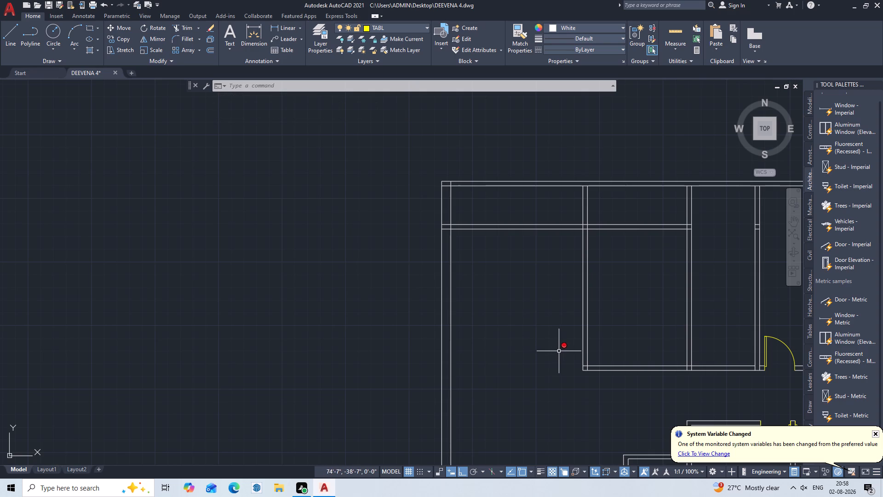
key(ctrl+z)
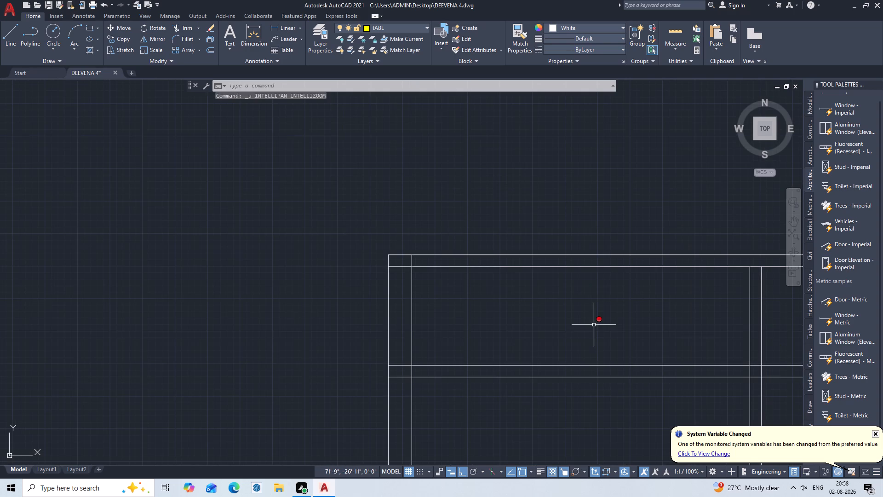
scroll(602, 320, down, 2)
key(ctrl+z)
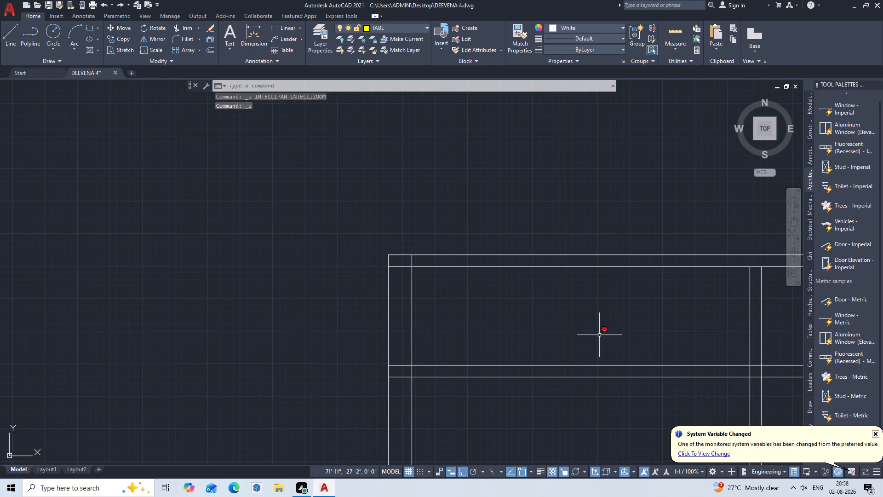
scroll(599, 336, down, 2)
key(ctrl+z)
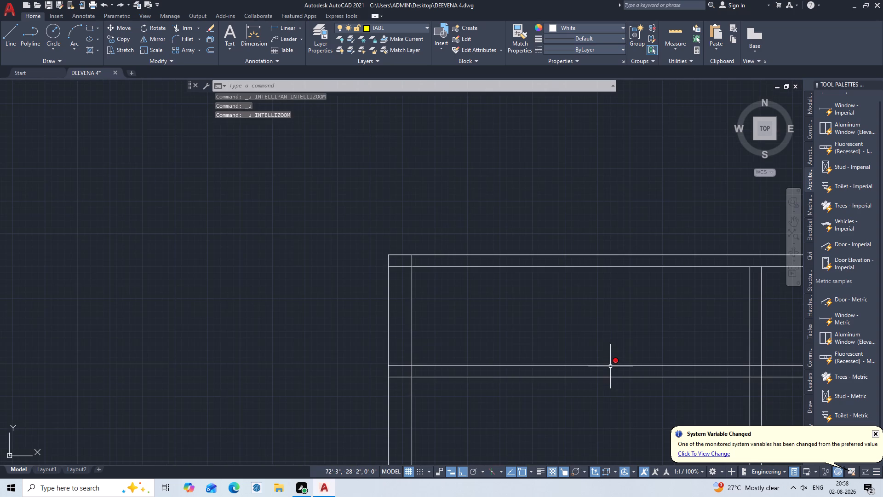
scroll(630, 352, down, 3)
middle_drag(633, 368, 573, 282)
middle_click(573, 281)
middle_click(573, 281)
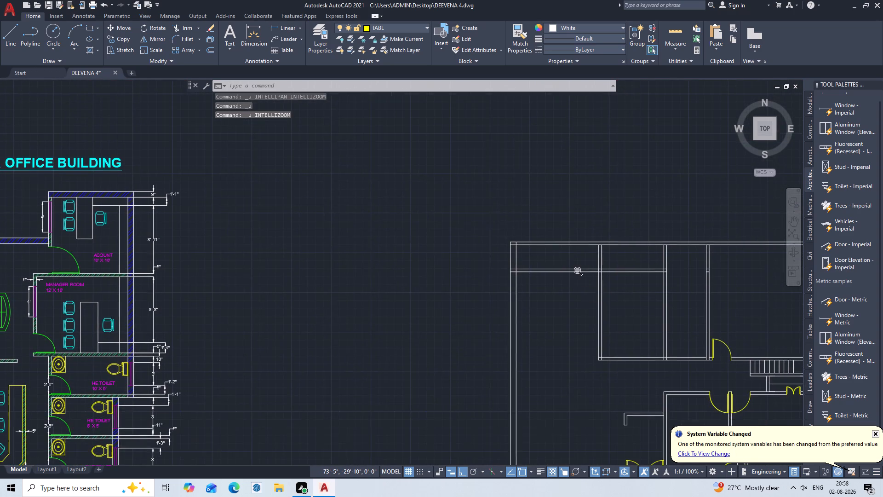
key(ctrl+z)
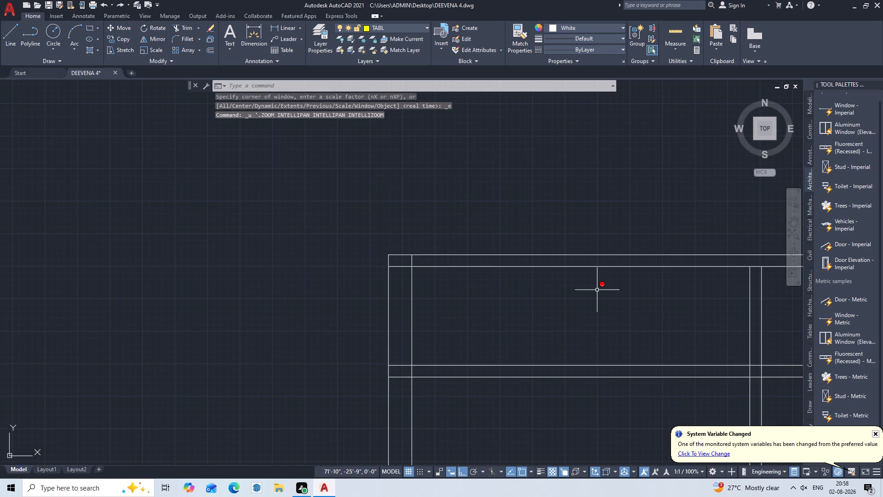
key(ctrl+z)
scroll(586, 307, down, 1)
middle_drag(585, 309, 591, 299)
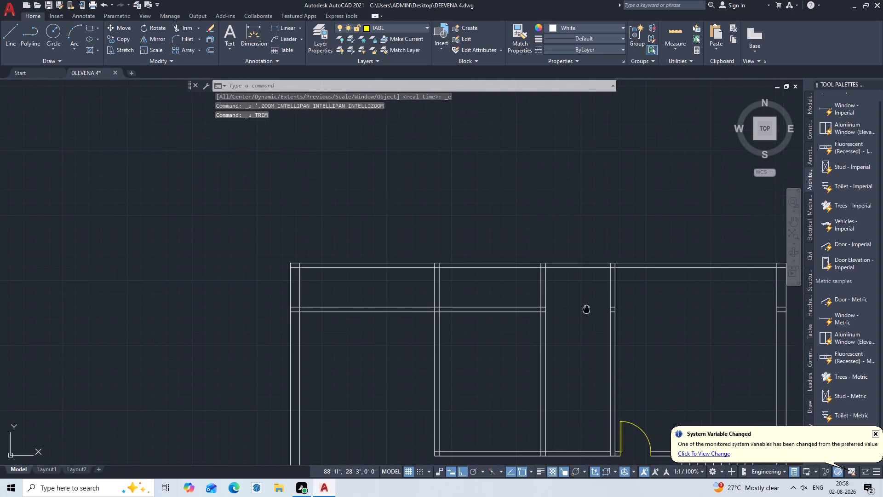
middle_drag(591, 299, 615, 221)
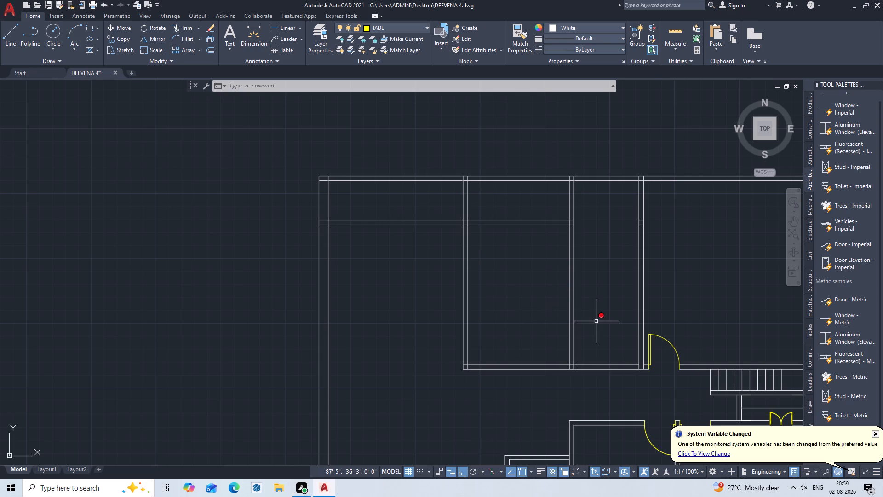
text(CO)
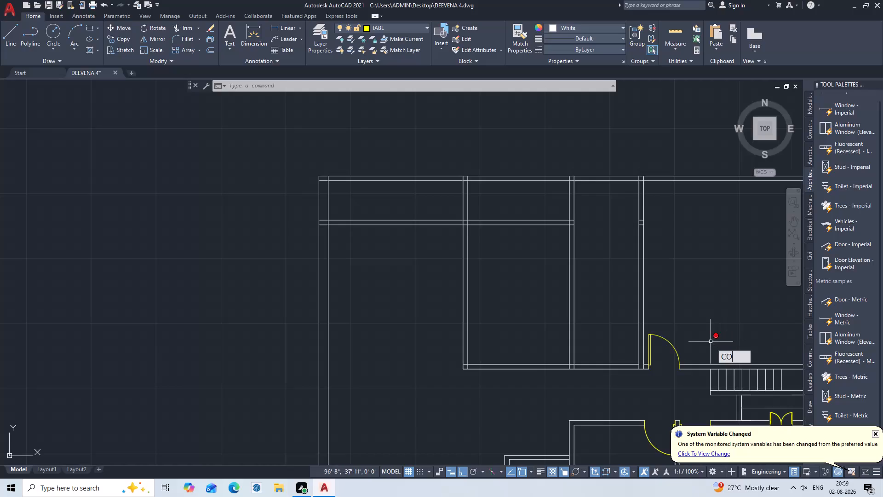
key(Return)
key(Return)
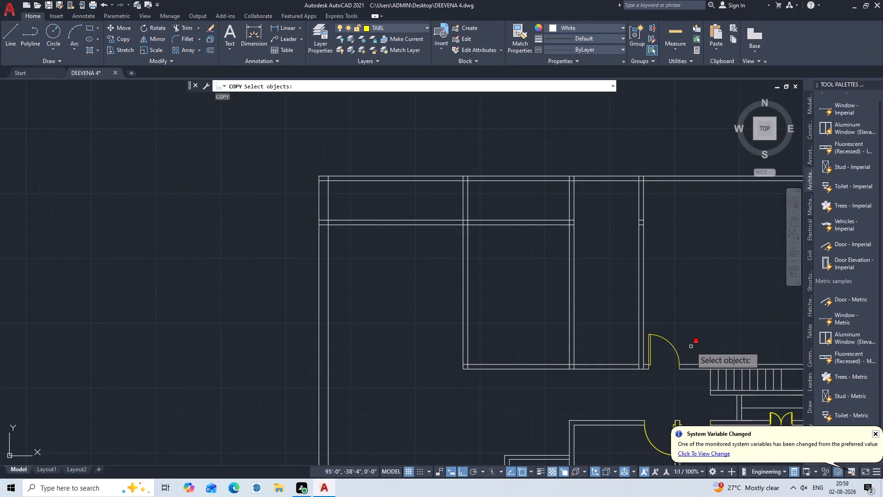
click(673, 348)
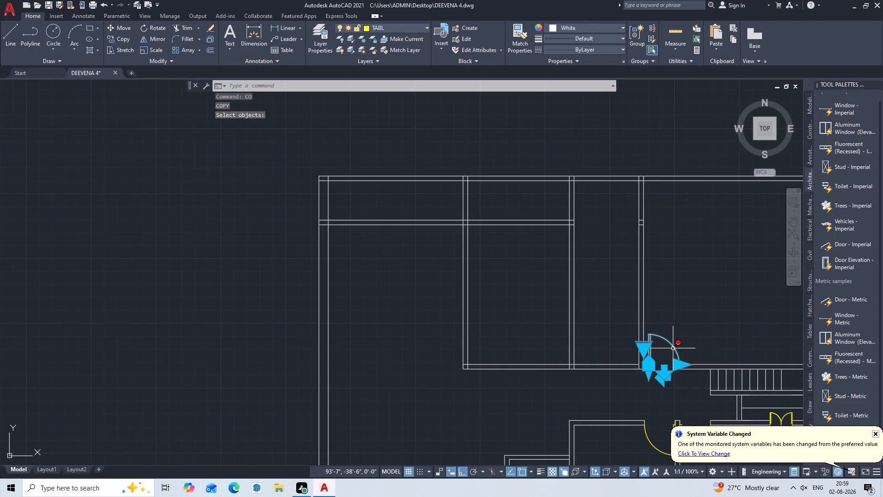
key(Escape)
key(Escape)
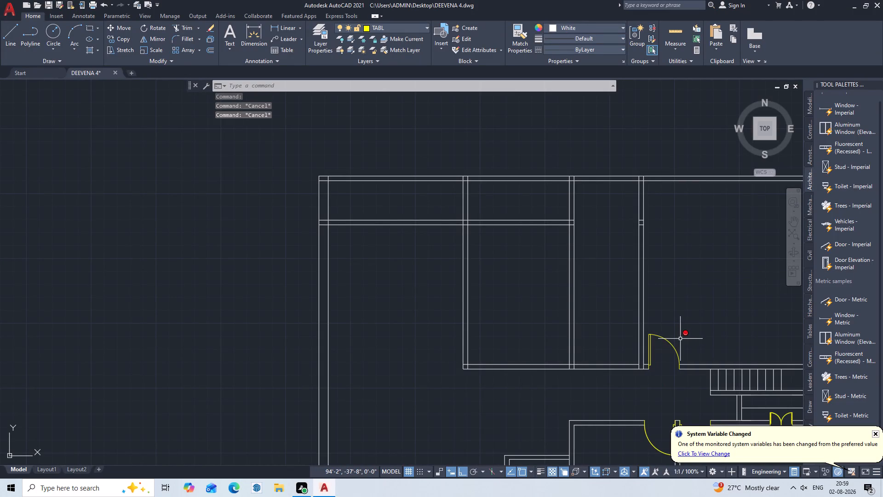
Copy the single door beside the stairs about 13'-7" west along the same wall, into the south wall of the next room.
click(680, 339)
click(668, 347)
text(OP)
key(Return)
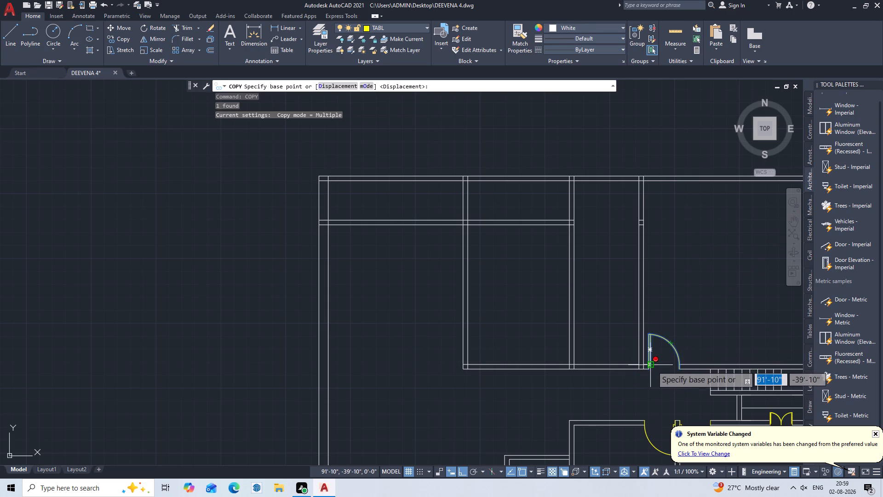
click(649, 367)
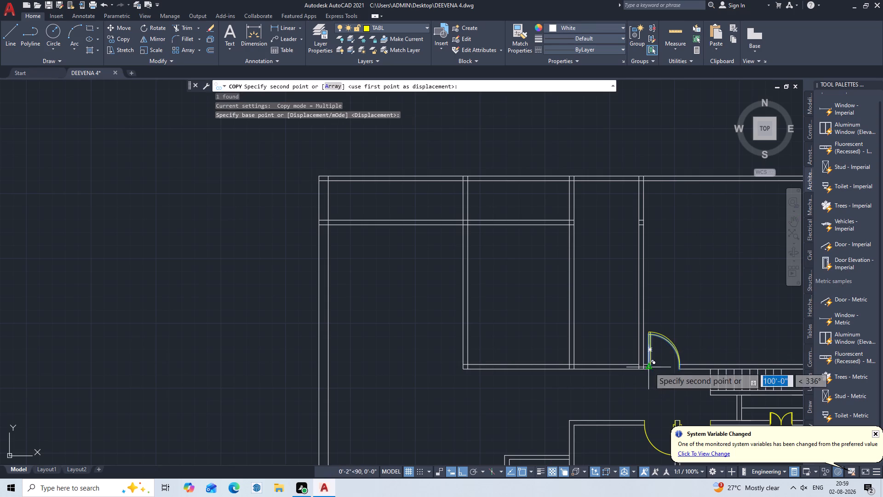
click(480, 368)
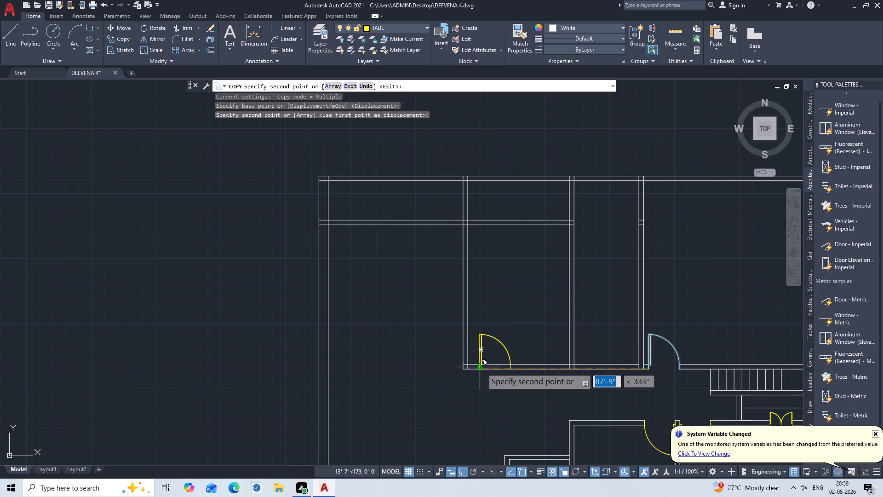
key(Escape)
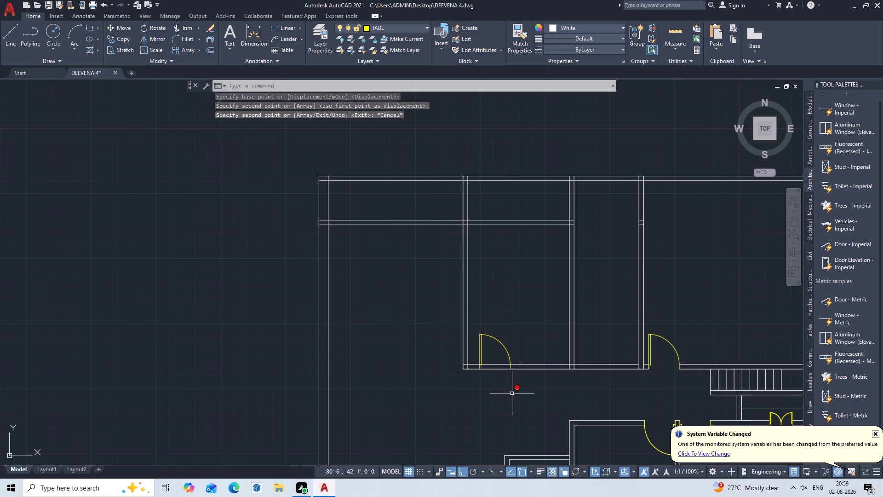
Move the copied door west so its hinge side meets the inner face of the room's west partition.
scroll(496, 373, up, 1)
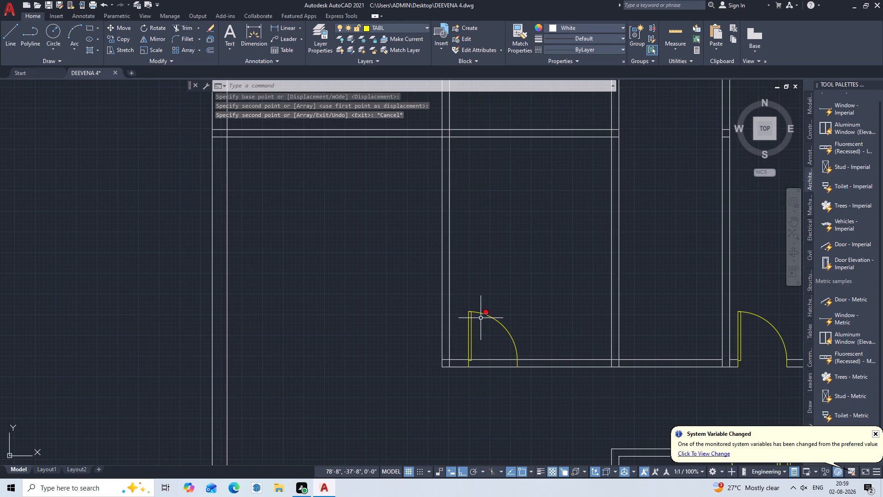
scroll(480, 324, up, 1)
key(m)
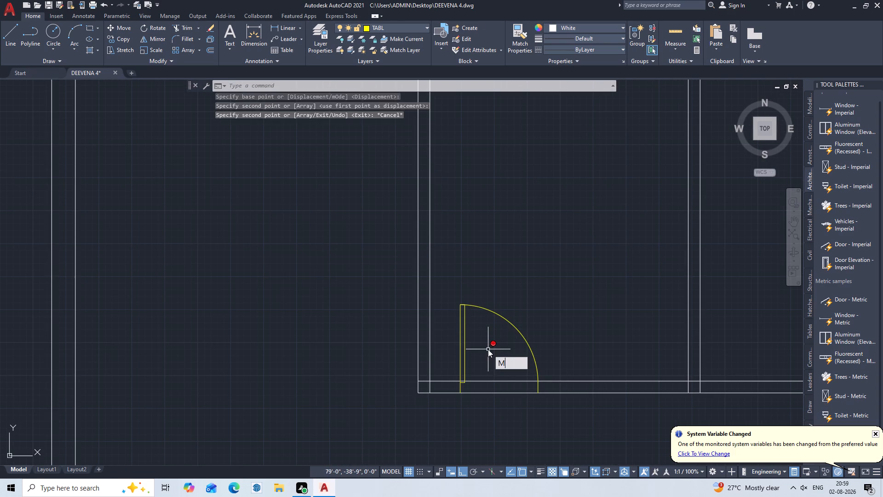
key(Return)
click(504, 315)
click(488, 334)
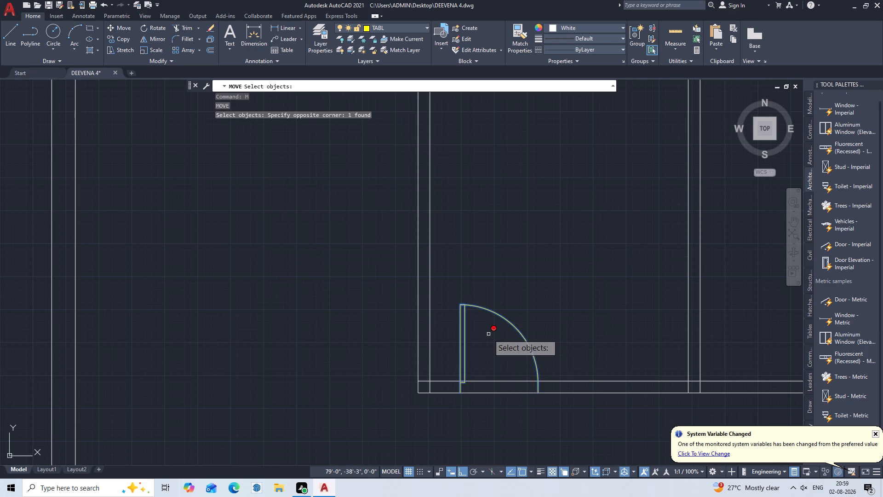
key(Return)
double_click(459, 395)
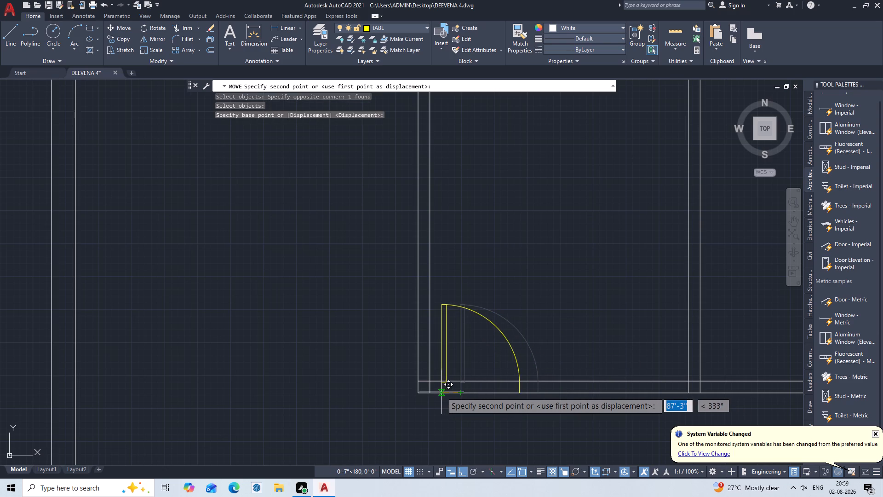
click(430, 396)
key(Escape)
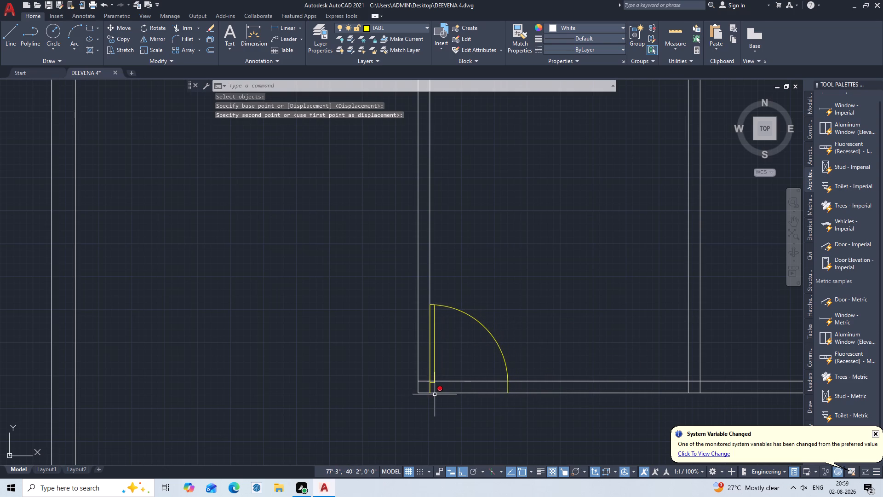
Trim the south wall's two lines across the copied door's opening, including the leftover stub at the hinge side.
scroll(454, 402, down, 1)
text(TR)
key(Return)
scroll(464, 394, up, 2)
click(469, 353)
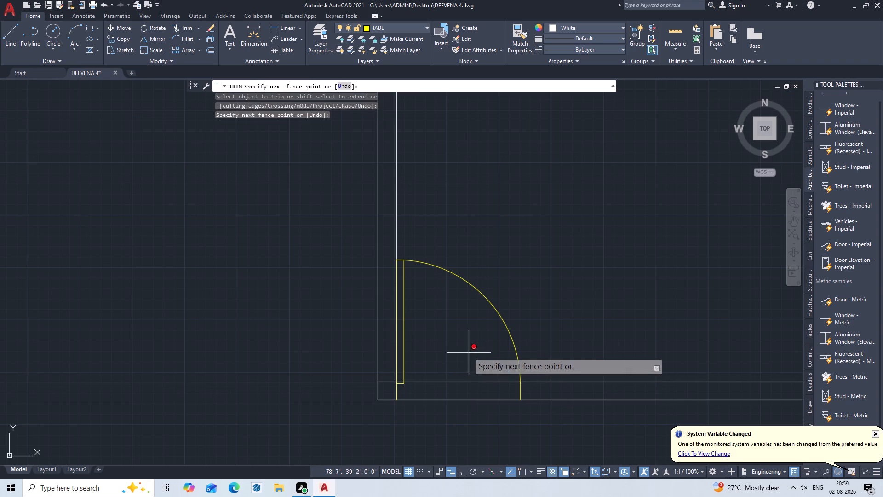
click(443, 421)
scroll(412, 383, up, 1)
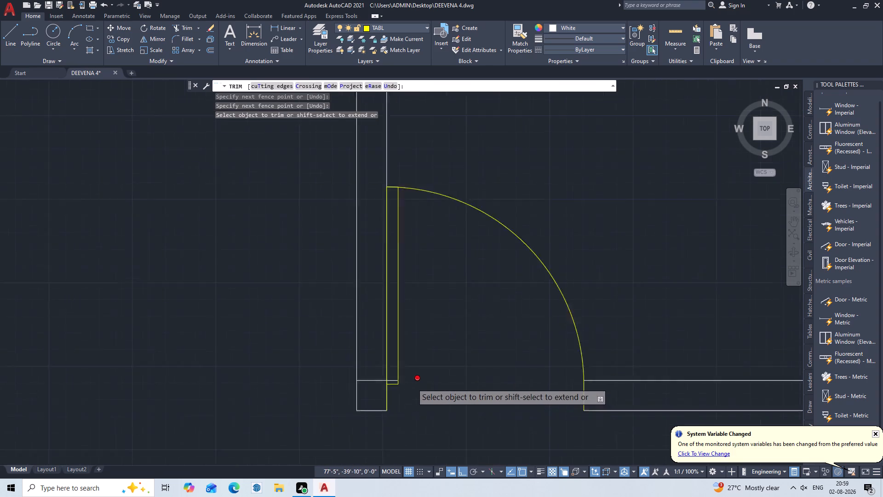
scroll(412, 383, up, 2)
click(369, 372)
click(362, 381)
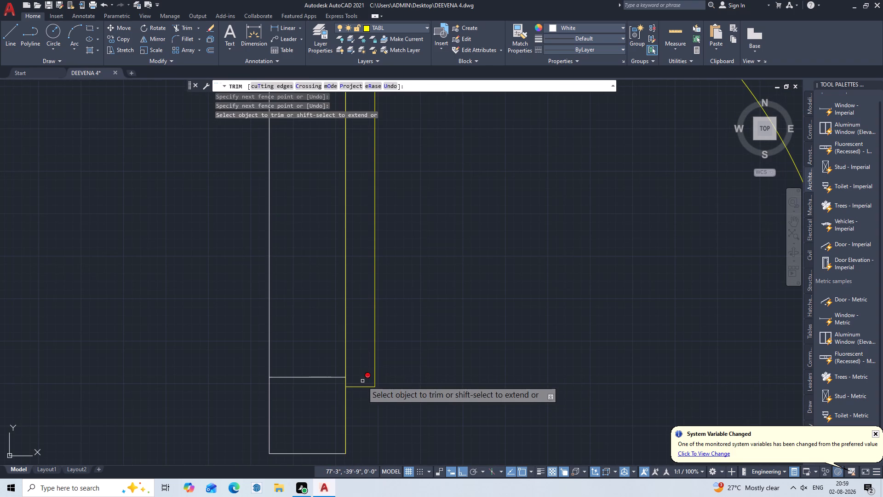
Trim away the short L-shaped partition stub projecting west from the central room's west wall, including its end leftovers.
scroll(481, 338, down, 5)
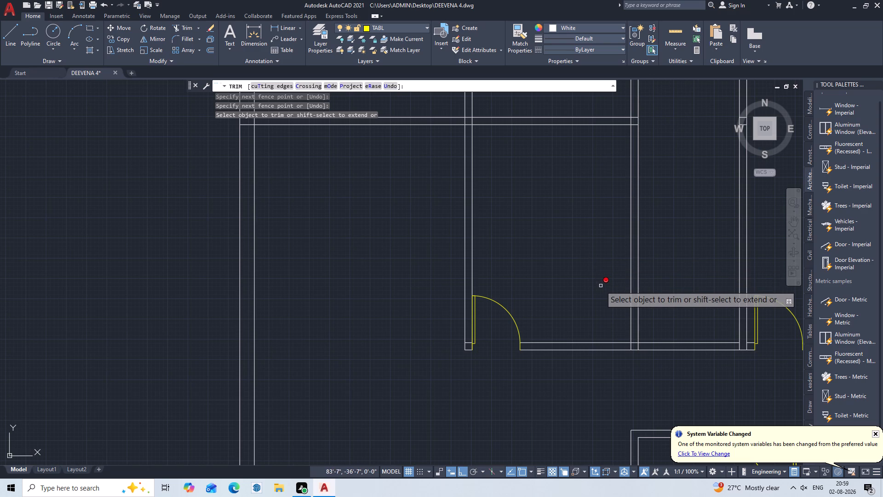
scroll(602, 287, down, 1)
middle_drag(602, 287, 528, 279)
middle_click(527, 279)
middle_drag(523, 279, 517, 281)
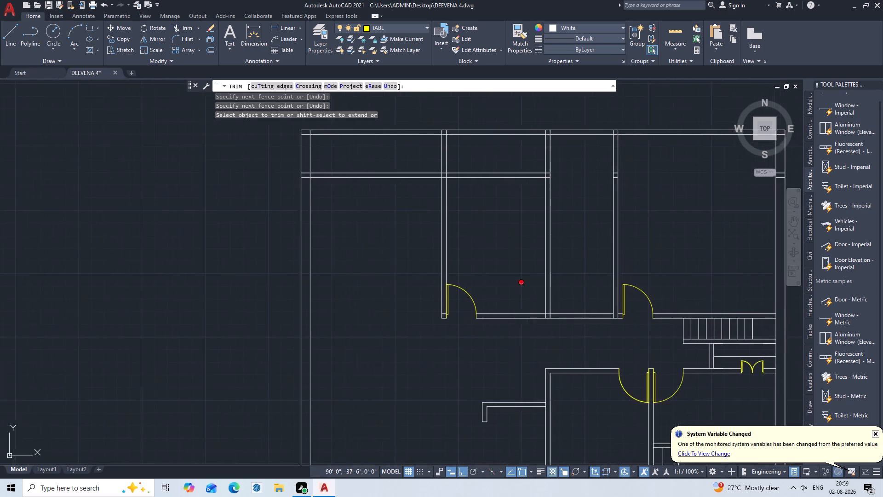
middle_drag(517, 281, 510, 283)
middle_click(510, 283)
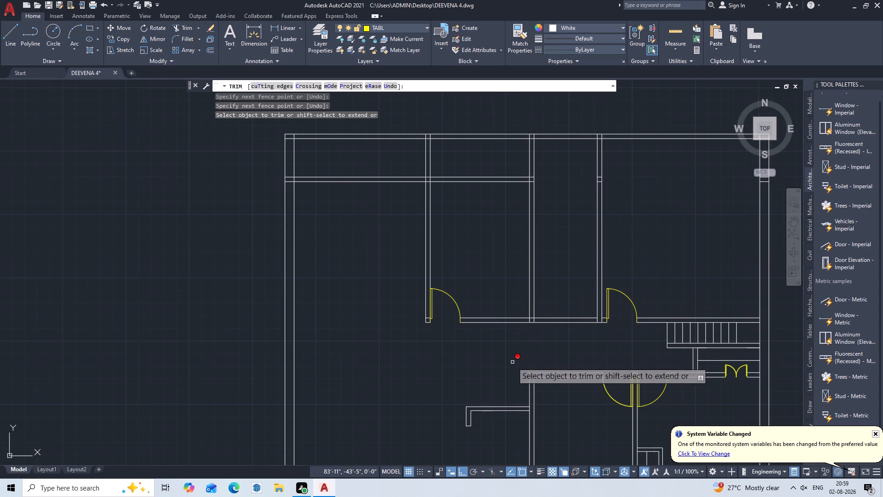
middle_drag(512, 363, 507, 305)
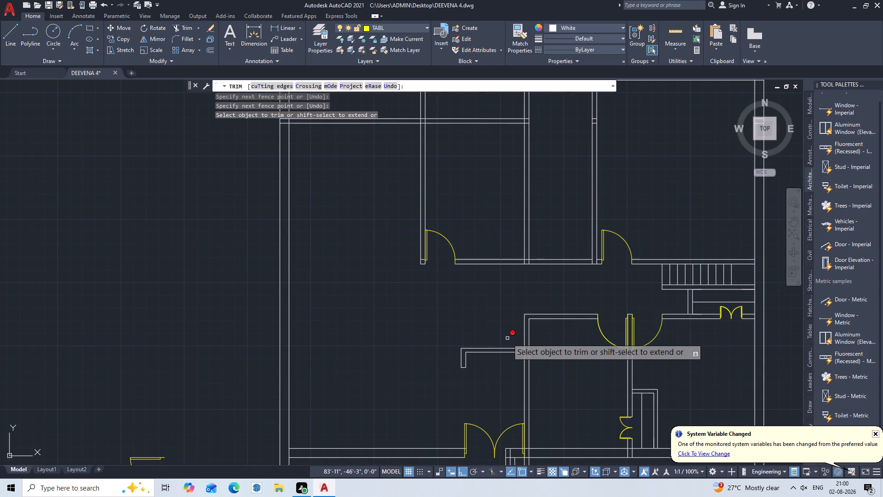
click(507, 338)
click(450, 364)
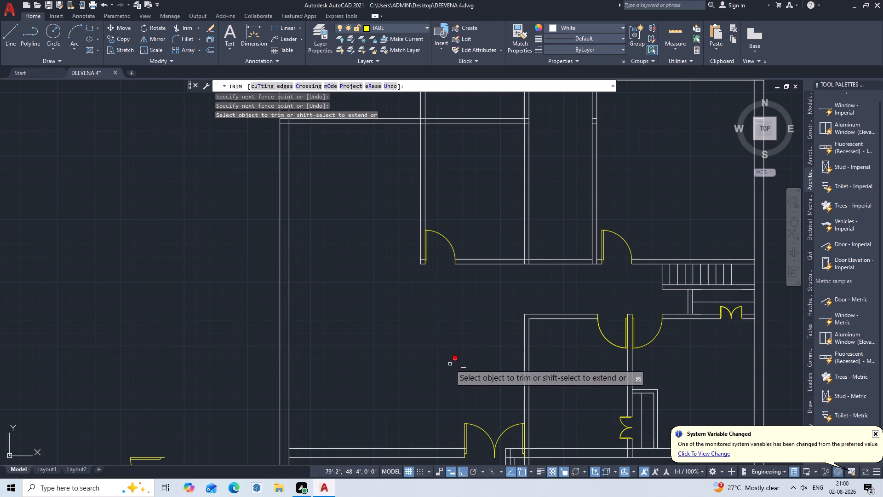
click(461, 364)
click(470, 377)
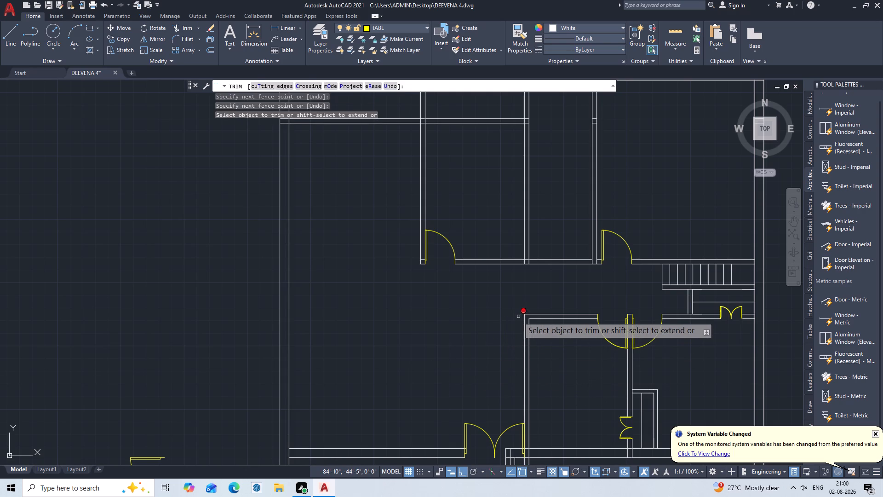
key(Escape)
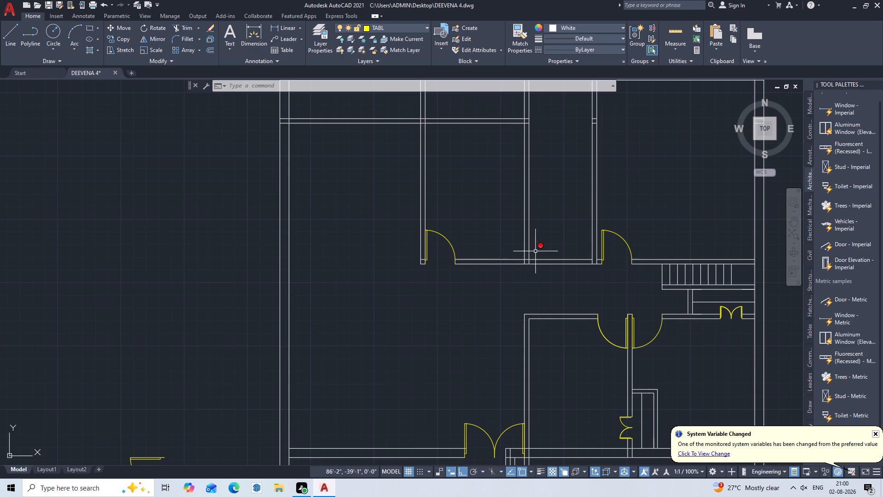
Examine the reference office building plan's room layout, doors and toilets against the floor plan being drawn.
scroll(363, 256, down, 2)
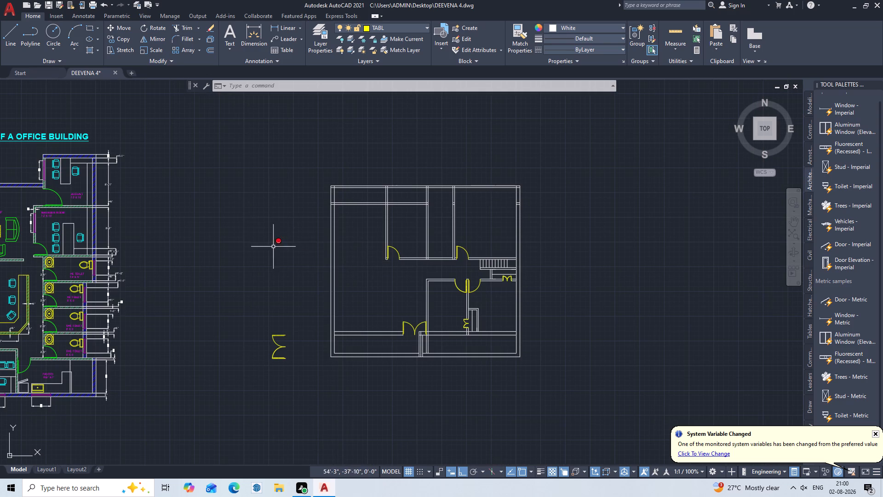
middle_drag(239, 243, 431, 247)
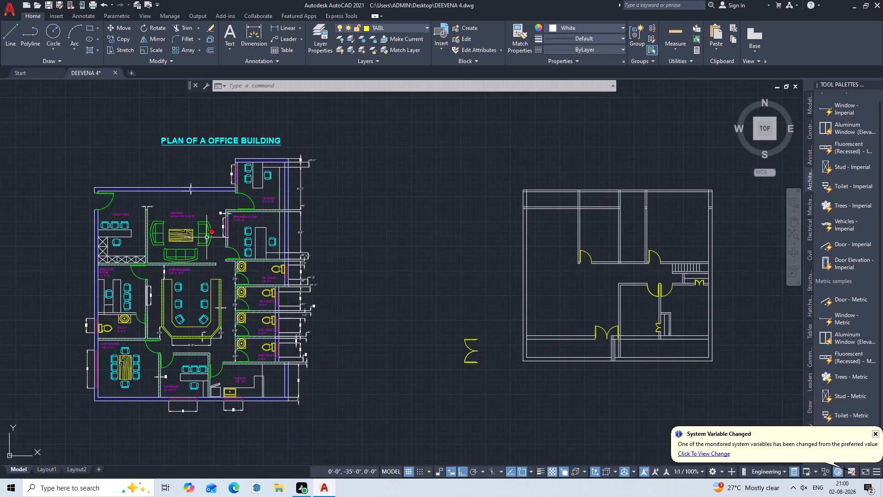
scroll(163, 235, up, 1)
scroll(215, 261, up, 1)
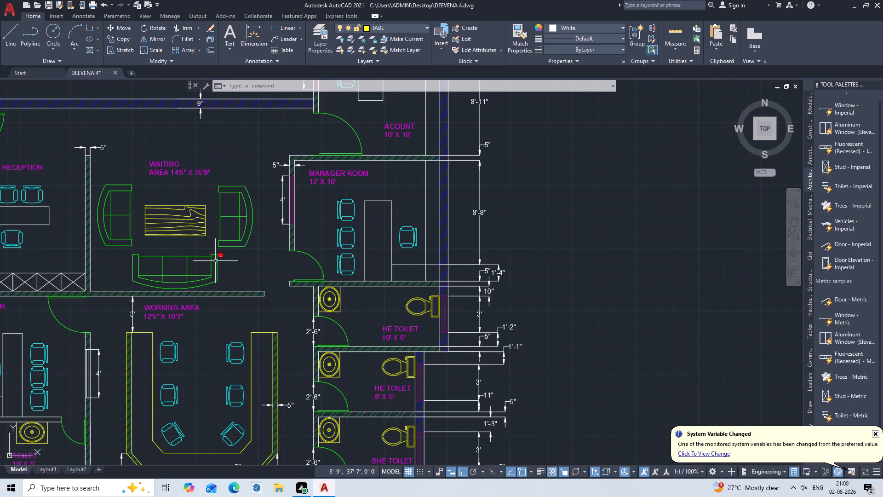
middle_drag(215, 261, 253, 293)
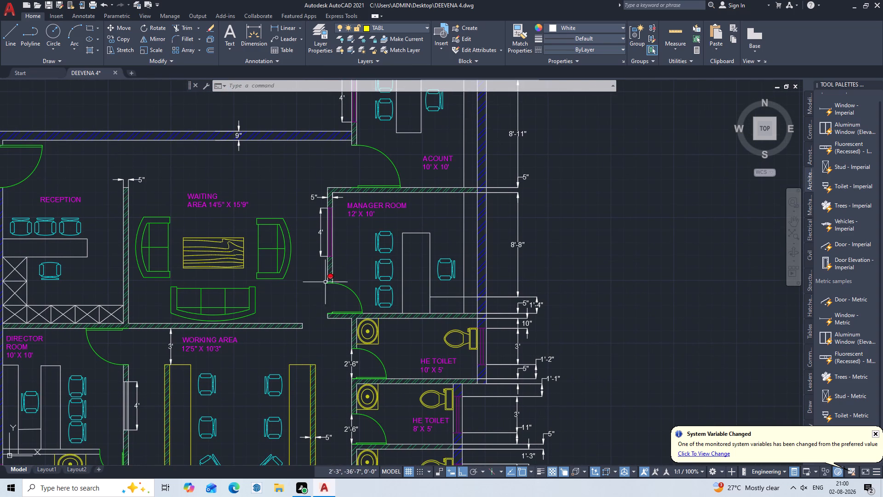
scroll(592, 234, down, 1)
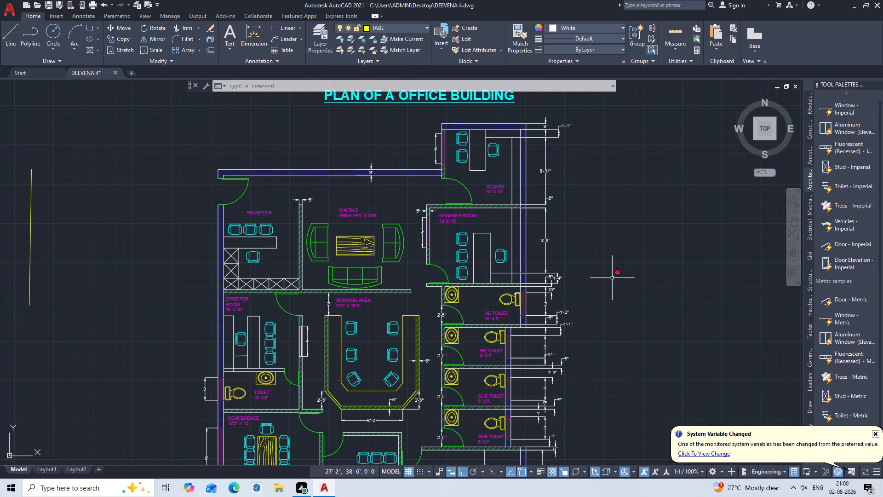
middle_drag(612, 278, 499, 249)
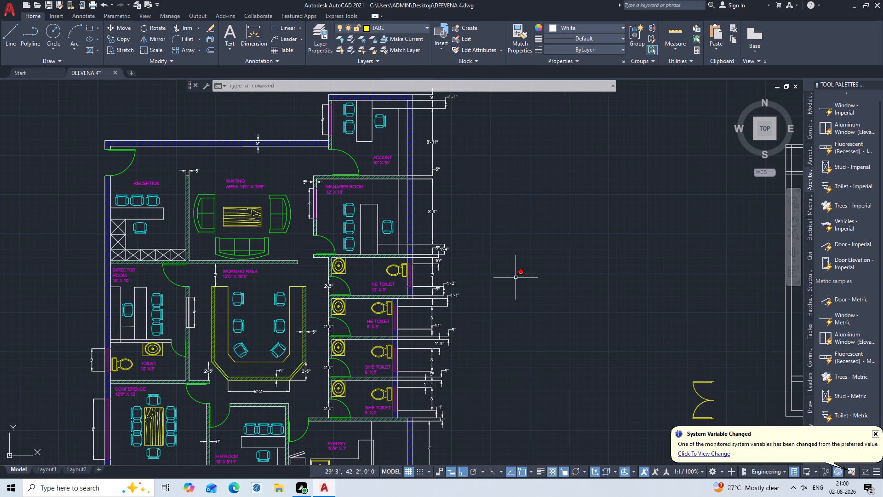
scroll(529, 304, down, 1)
middle_drag(529, 304, 433, 283)
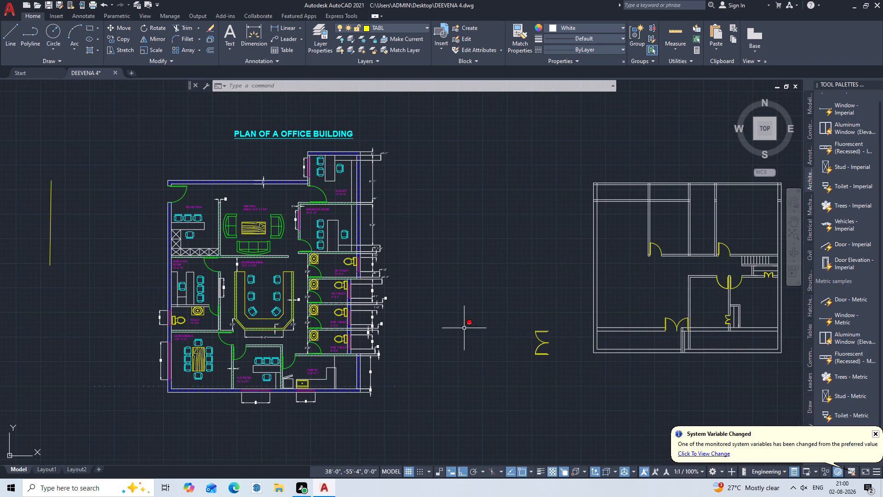
scroll(426, 366, up, 2)
middle_drag(426, 366, 511, 312)
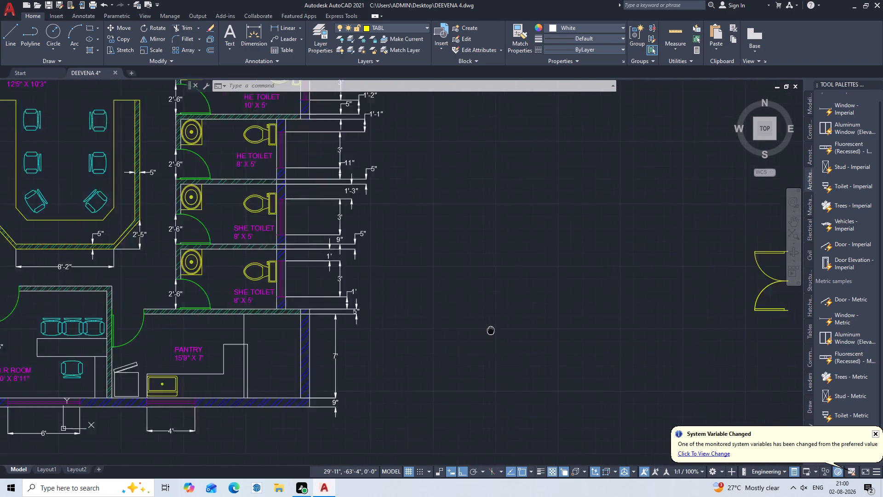
middle_drag(511, 312, 612, 179)
scroll(590, 212, down, 2)
middle_drag(585, 256, 422, 390)
middle_drag(474, 283, 457, 311)
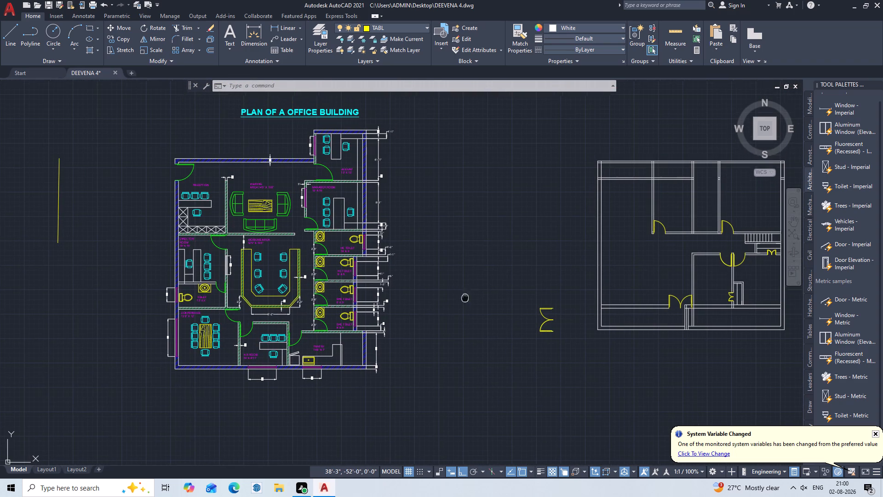
middle_drag(457, 311, 446, 332)
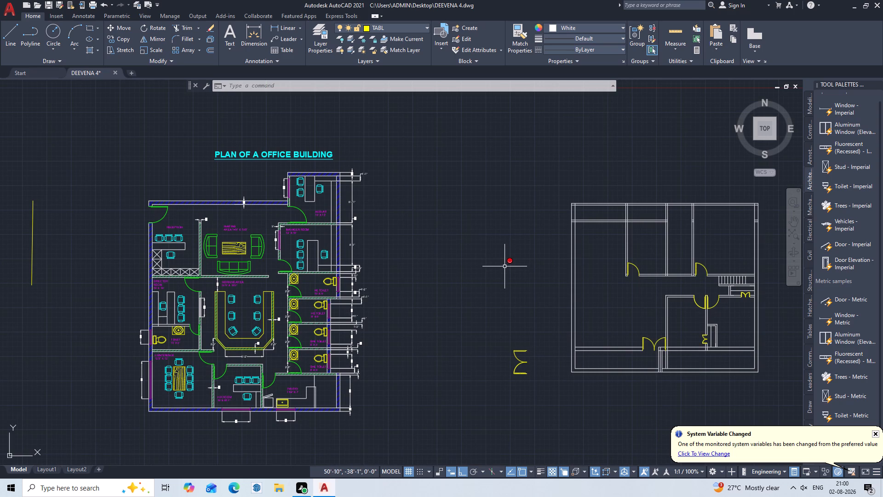
middle_drag(513, 265, 433, 278)
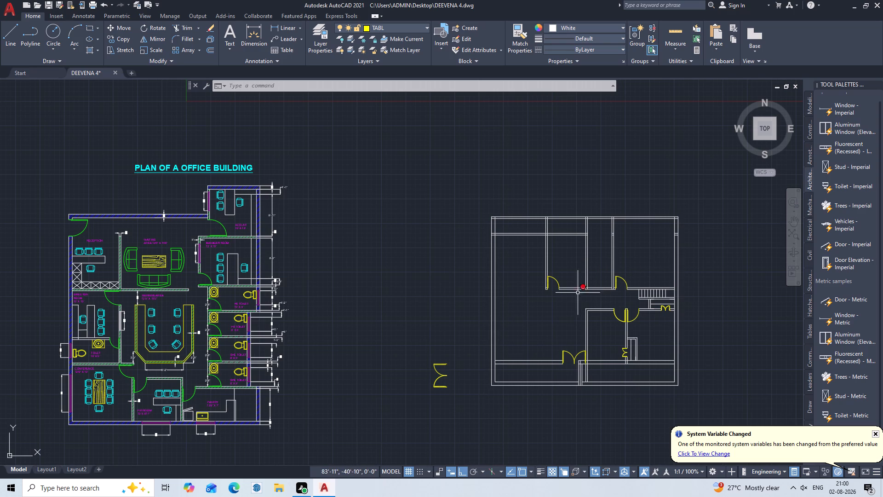
scroll(192, 311, up, 1)
middle_drag(192, 311, 278, 281)
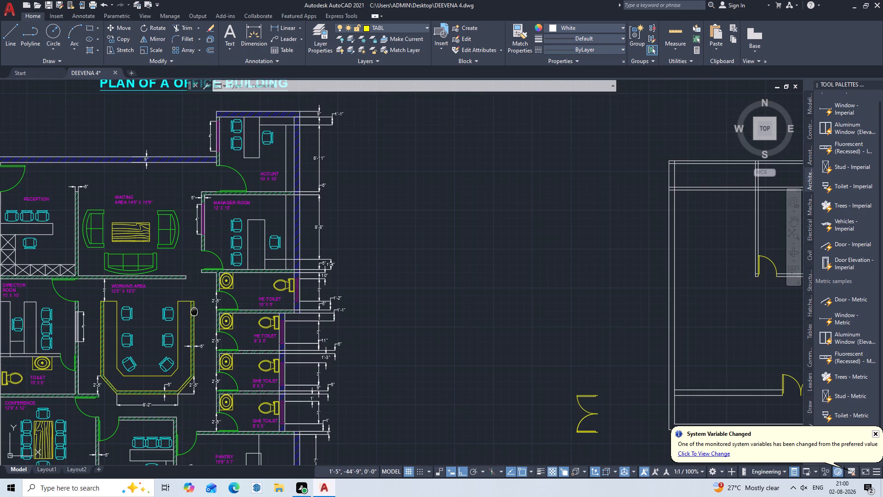
middle_drag(278, 281, 368, 232)
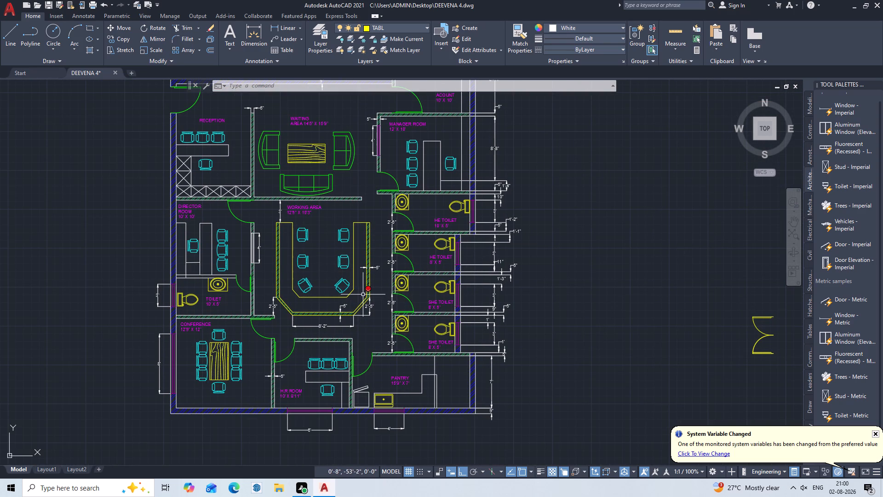
scroll(334, 274, down, 1)
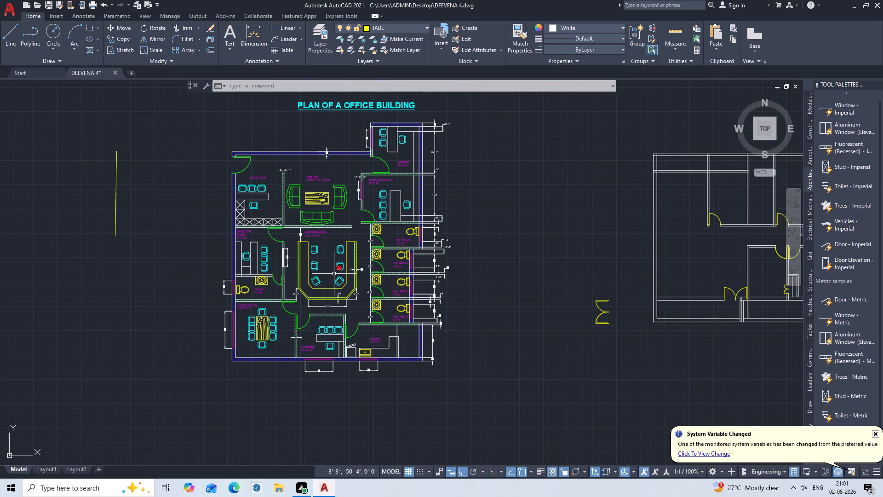
scroll(369, 253, up, 1)
middle_drag(528, 273, 124, 359)
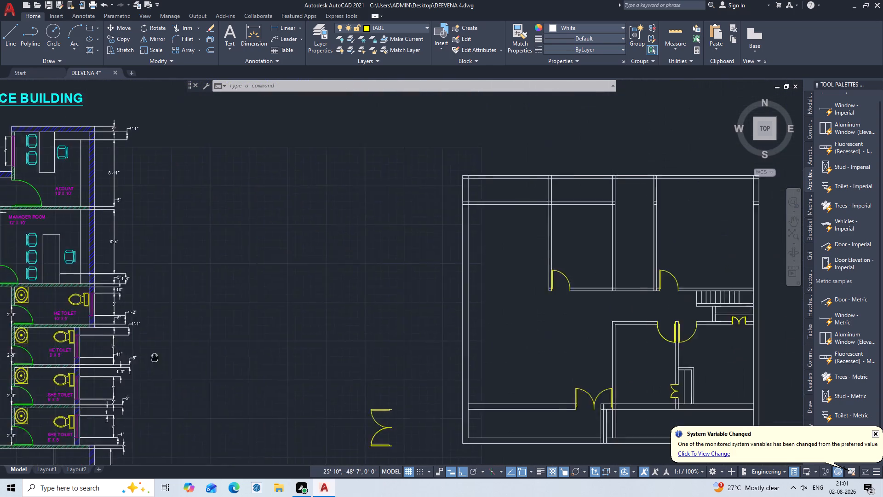
middle_drag(124, 359, 83, 361)
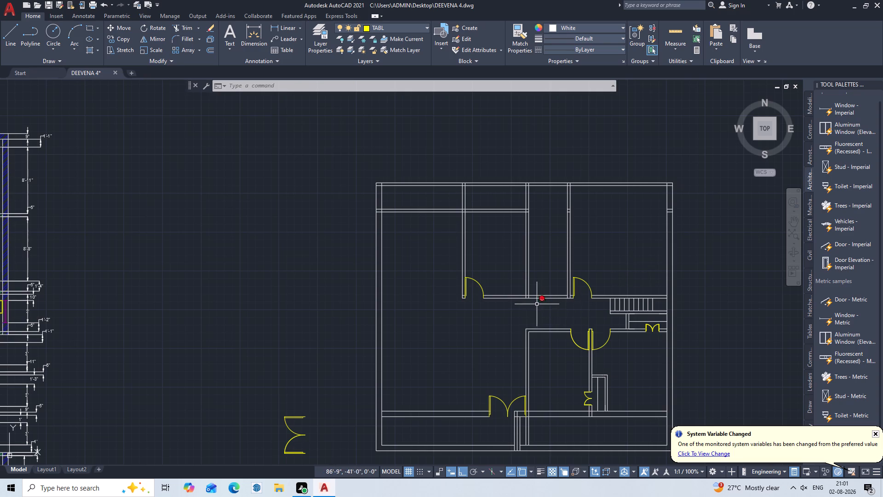
Copy the single door in the northern room's south wall about 8'-8" east, to the inner face of the next partition.
scroll(482, 280, up, 2)
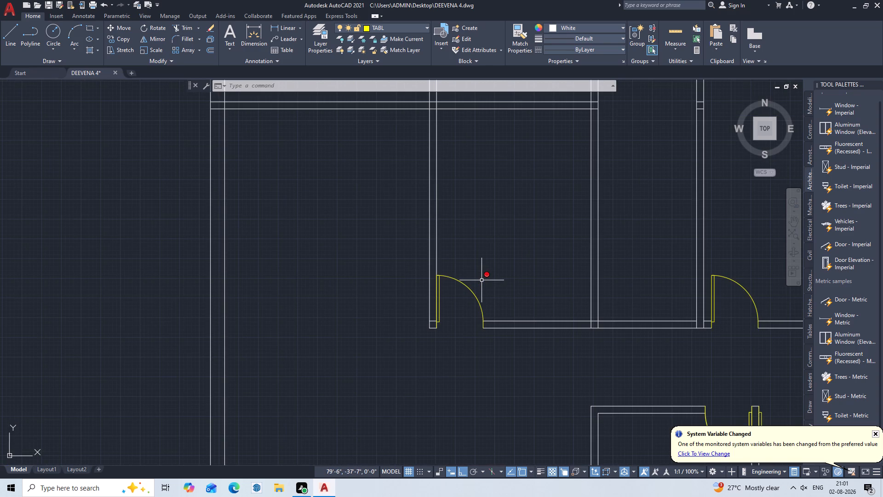
key(c)
text(OP)
key(Return)
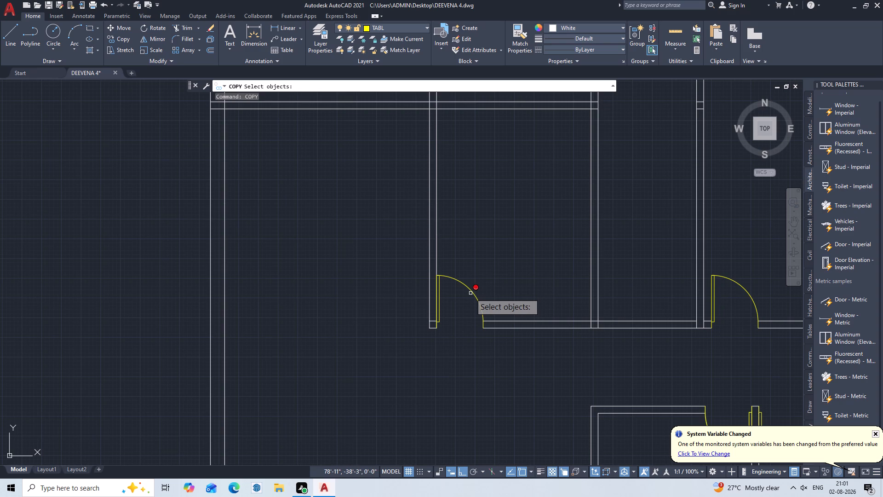
click(476, 294)
key(Return)
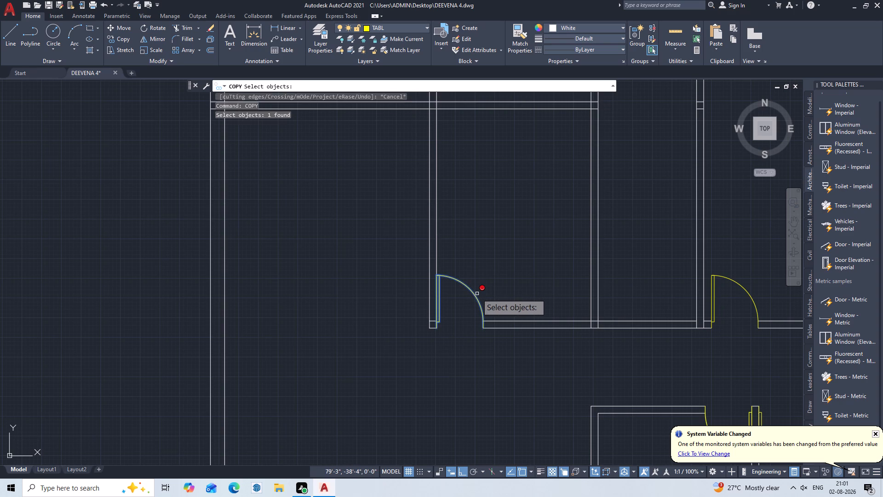
click(435, 329)
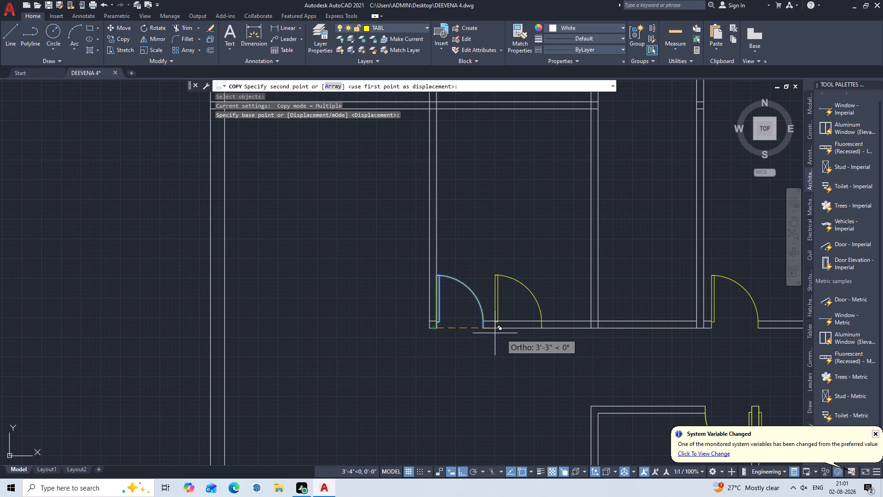
click(598, 326)
key(Escape)
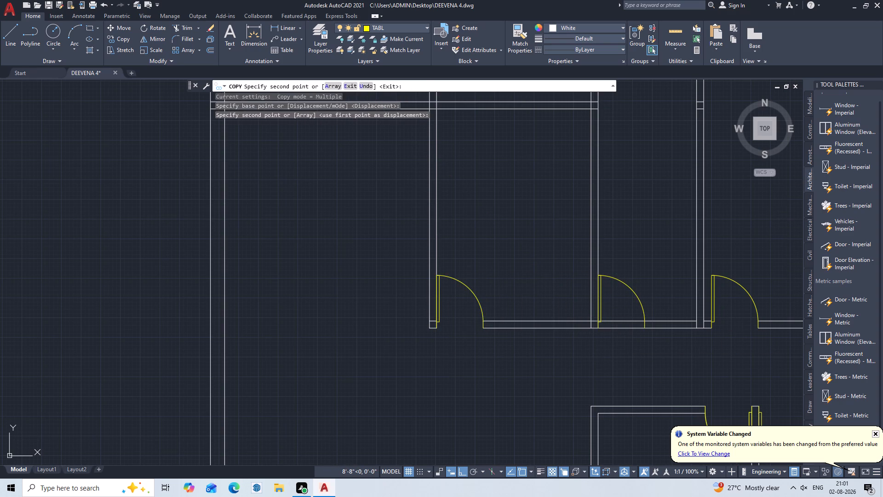
Trim the south wall's two lines across the newly copied middle door's opening.
scroll(601, 347, up, 1)
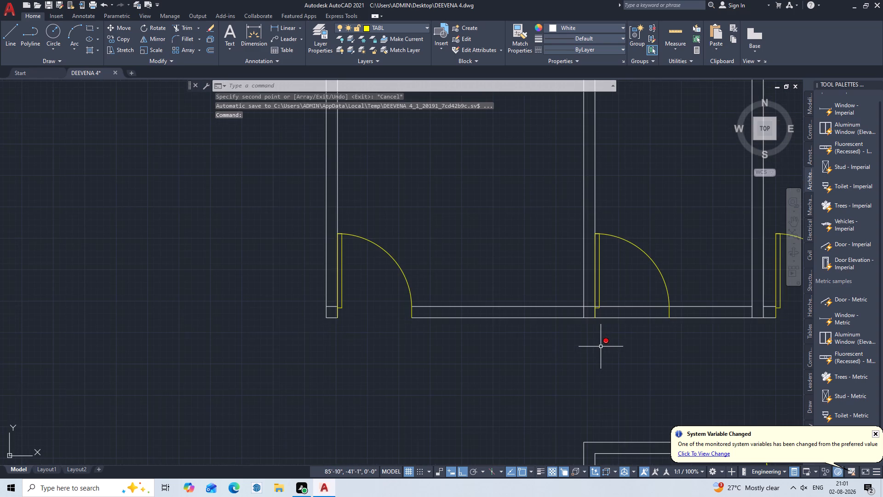
middle_drag(601, 347, 360, 377)
middle_click(360, 377)
text(TR)
key(Return)
click(400, 323)
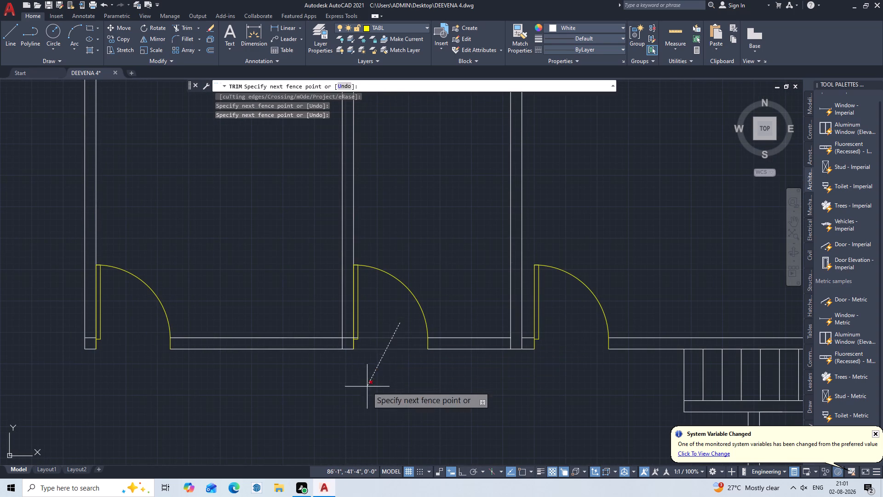
click(367, 387)
Trim the inner wall line where it crosses the partition beside the middle door, and the leftover stub at the hinge side.
scroll(366, 348, up, 2)
middle_drag(366, 348, 389, 402)
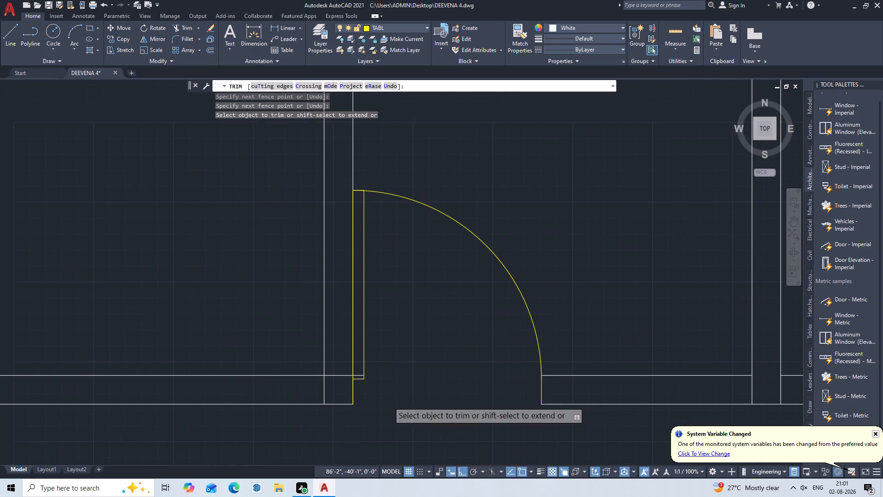
scroll(346, 369, up, 2)
double_click(340, 369)
click(333, 416)
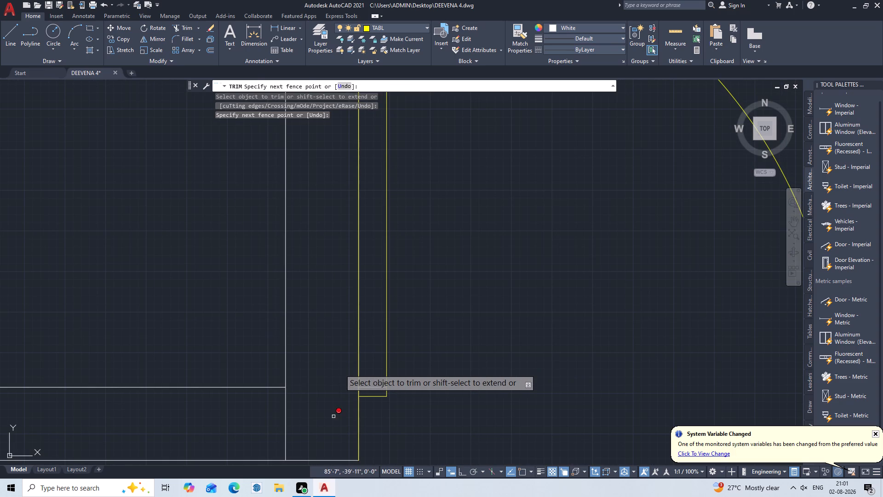
drag(379, 373, 374, 380)
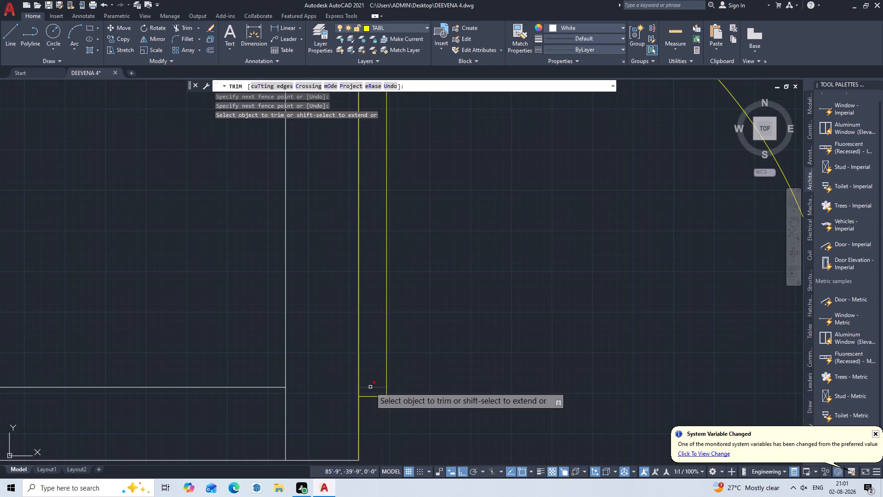
click(370, 387)
key(Escape)
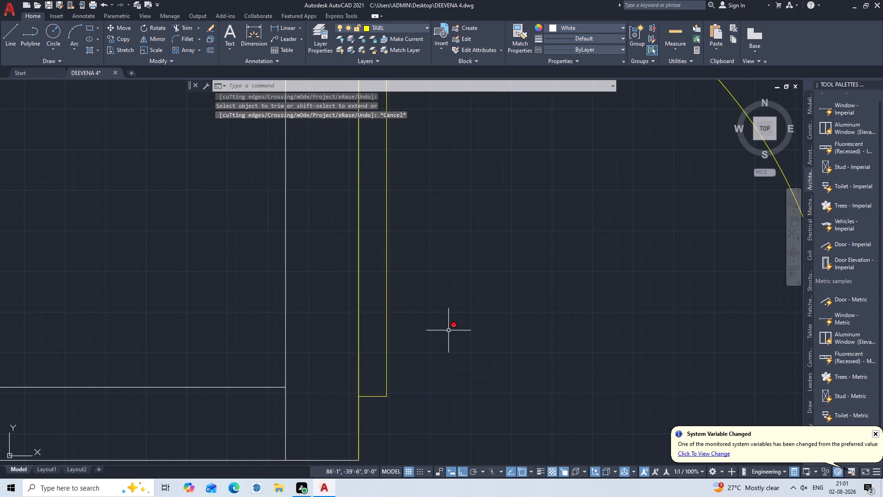
Examine the northern rooms' doors and partitions in the floor plan against the reference office building plan's layout.
scroll(449, 329, down, 3)
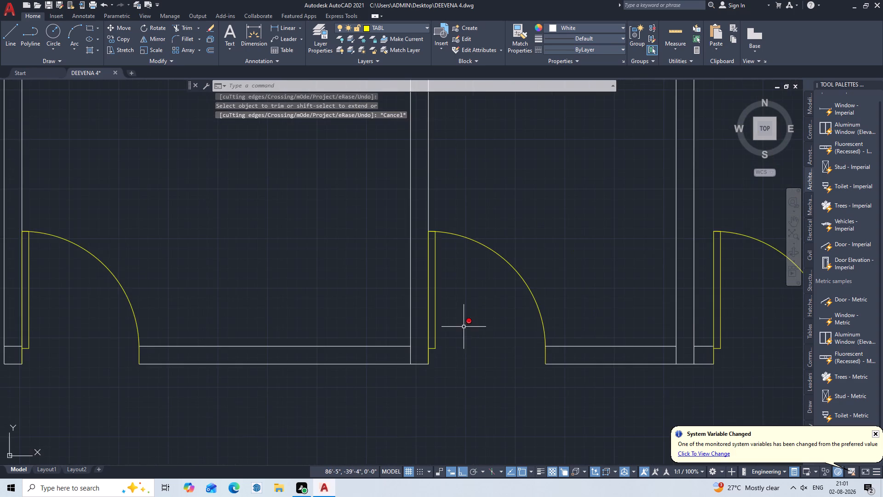
scroll(465, 326, down, 1)
middle_drag(515, 255, 482, 303)
scroll(482, 303, down, 1)
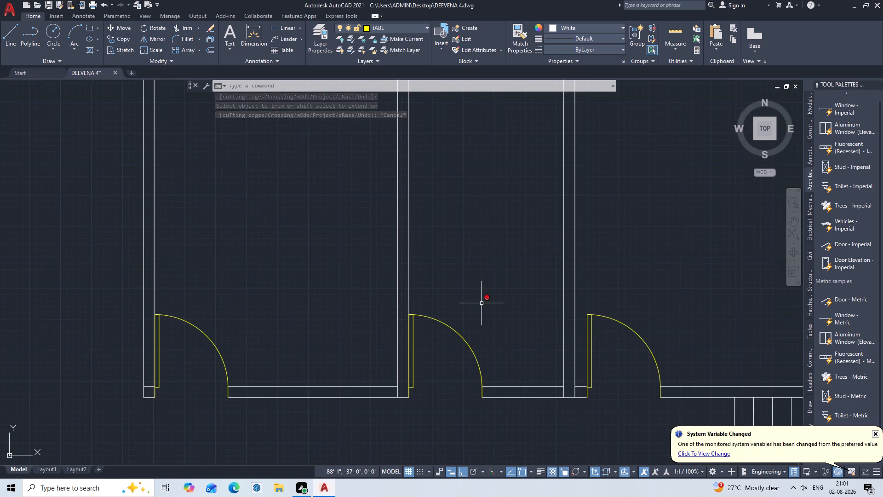
scroll(482, 303, down, 1)
scroll(516, 337, up, 3)
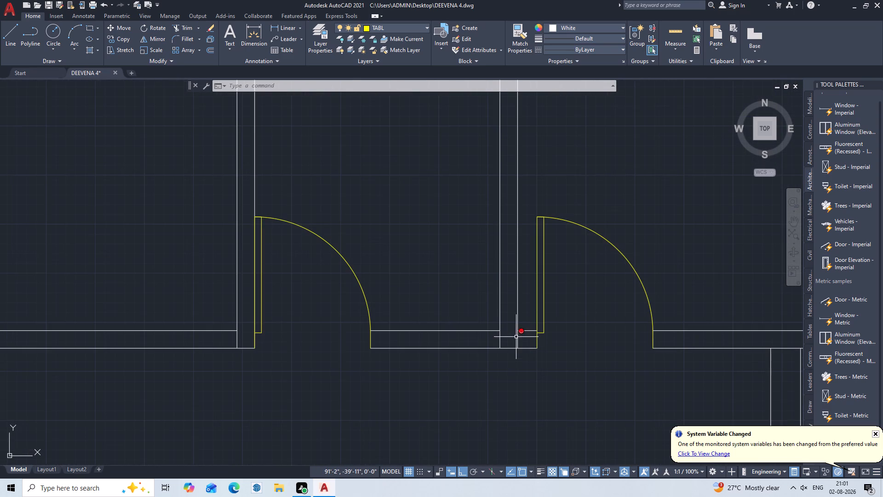
scroll(543, 371, down, 2)
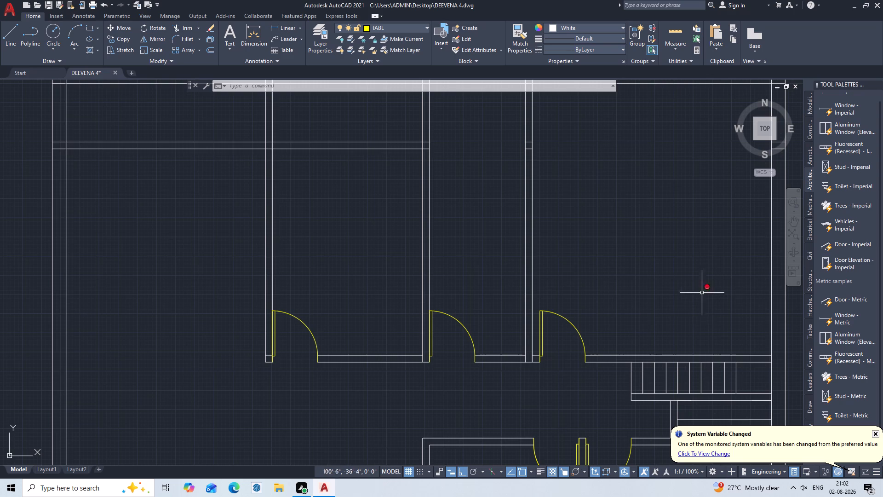
scroll(580, 264, down, 1)
scroll(467, 280, down, 2)
middle_drag(310, 297, 311, 297)
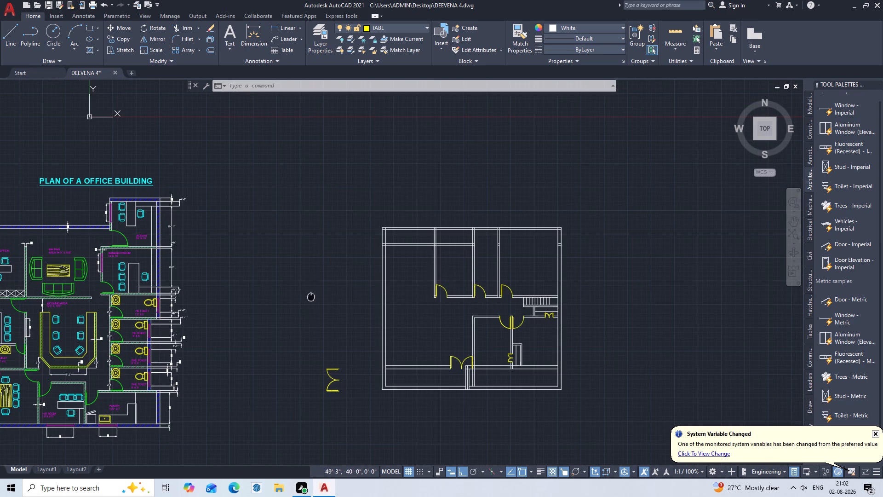
middle_drag(311, 297, 501, 226)
scroll(392, 254, up, 1)
middle_drag(392, 254, 534, 259)
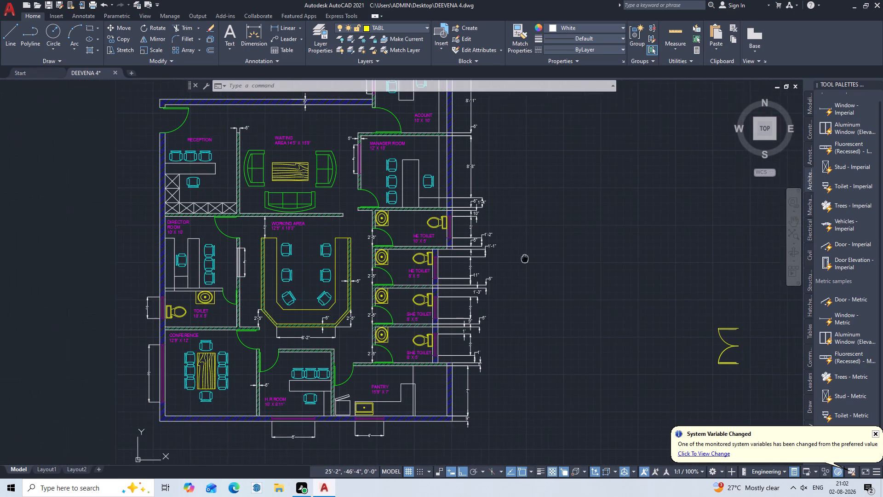
middle_drag(534, 259, 541, 262)
middle_drag(633, 258, 356, 336)
middle_drag(342, 336, 335, 336)
middle_drag(320, 336, 295, 336)
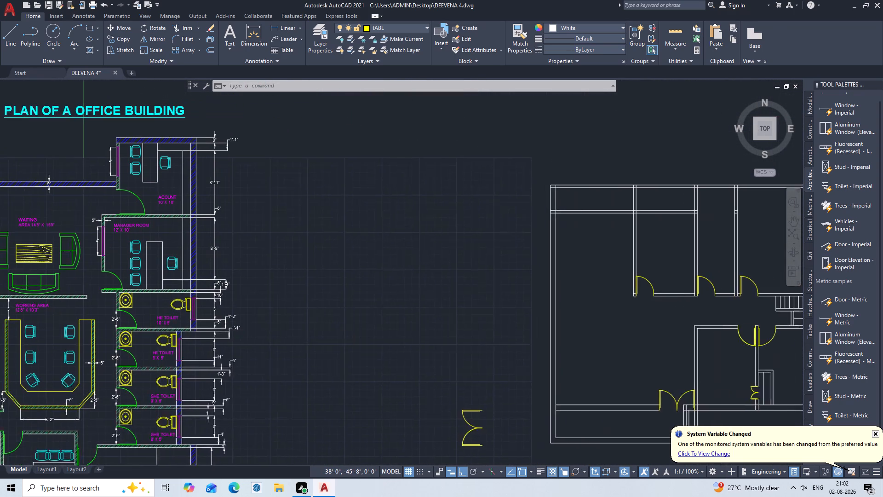
middle_drag(295, 336, 250, 335)
middle_drag(595, 277, 449, 270)
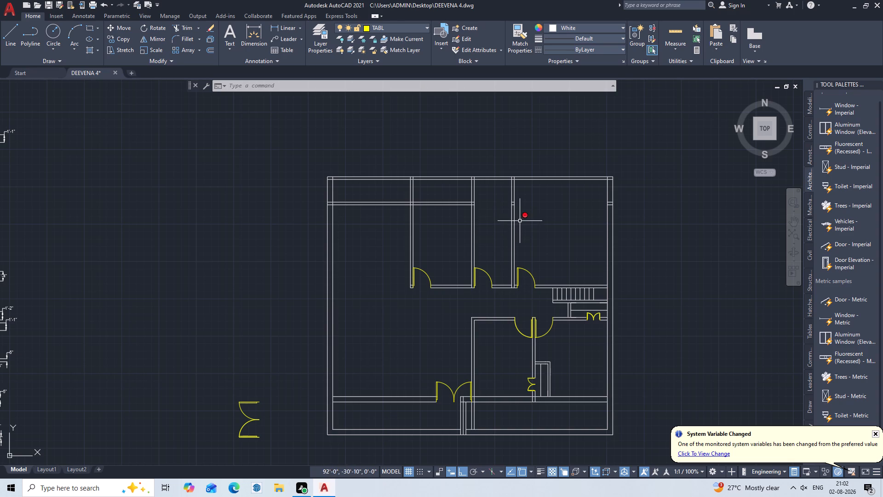
Trim away the two short wall lines left inside the easternmost northern partition.
scroll(515, 205, up, 7)
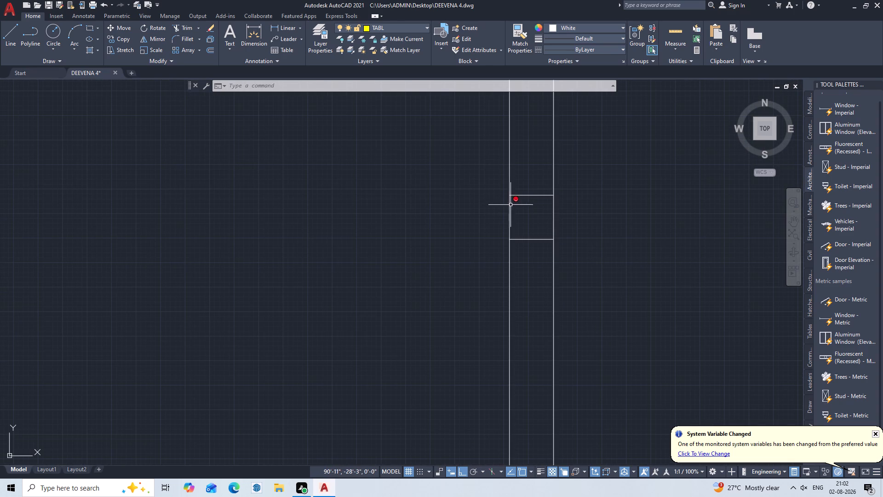
text(TR)
key(Return)
click(528, 185)
click(528, 258)
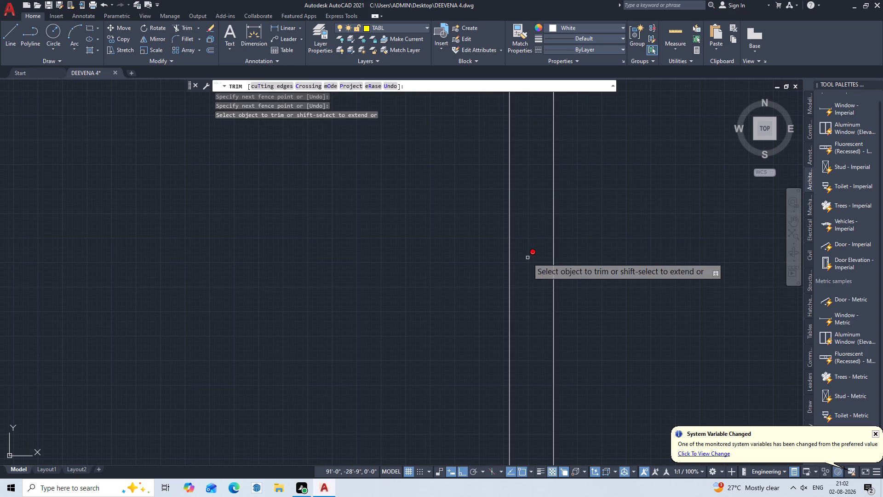
key(Escape)
Erase both lines of the easternmost partition between the northern rooms.
scroll(448, 224, down, 2)
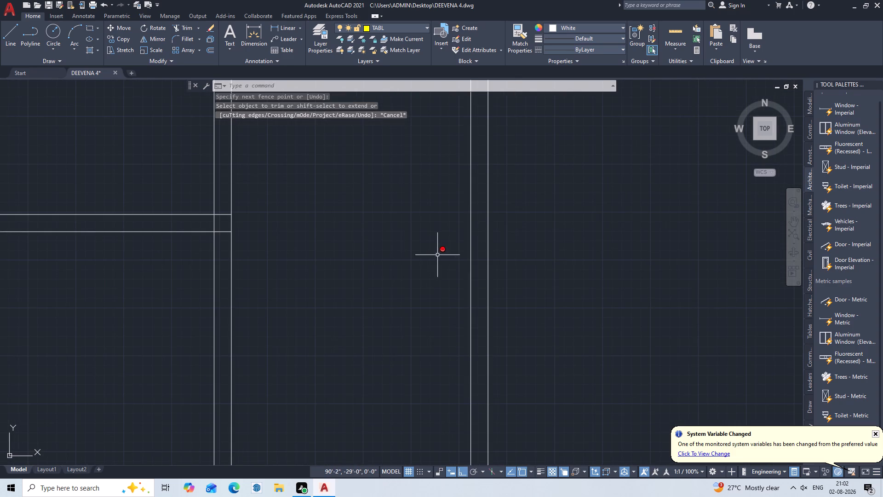
scroll(414, 266, down, 2)
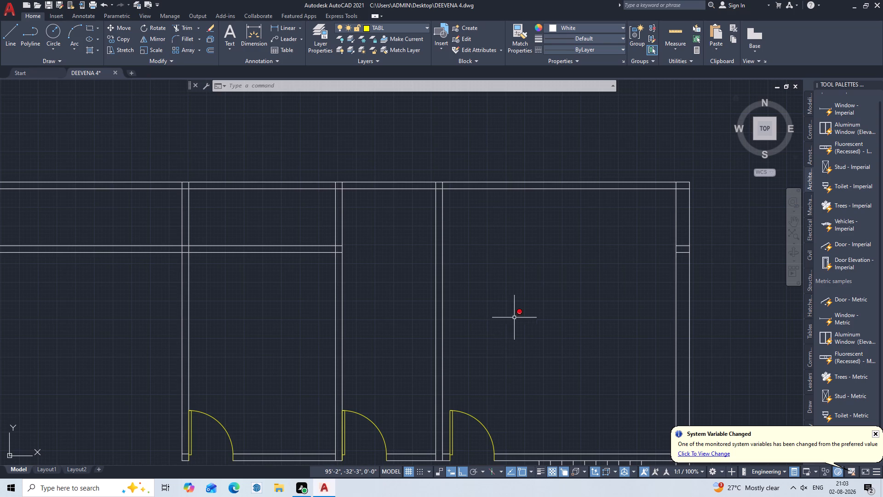
scroll(543, 309, down, 1)
middle_drag(543, 309, 604, 202)
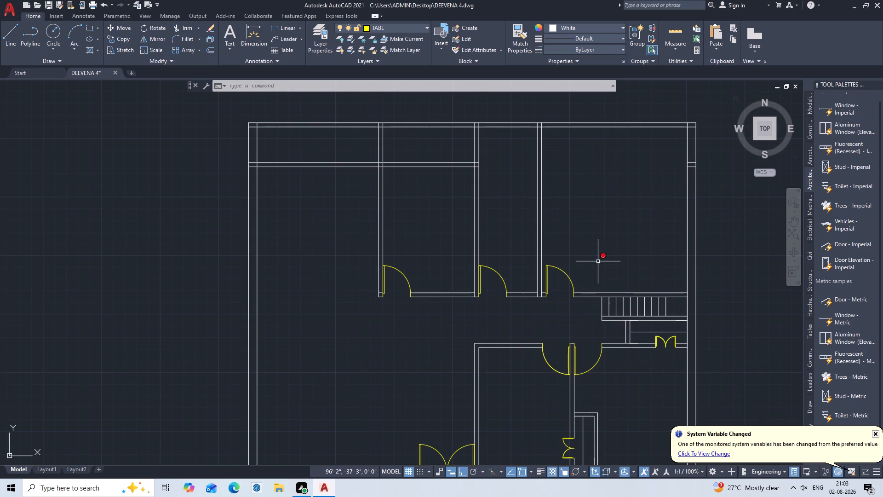
scroll(600, 259, down, 1)
middle_drag(600, 259, 621, 221)
scroll(590, 219, up, 1)
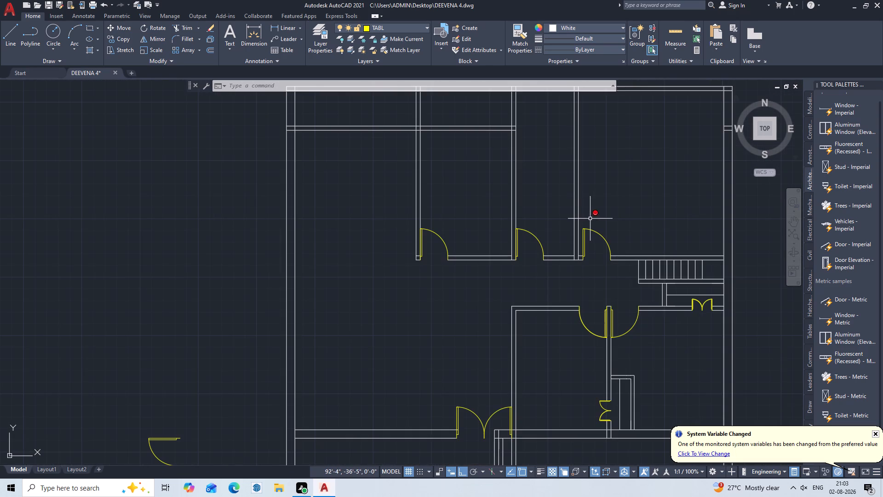
click(587, 164)
click(564, 178)
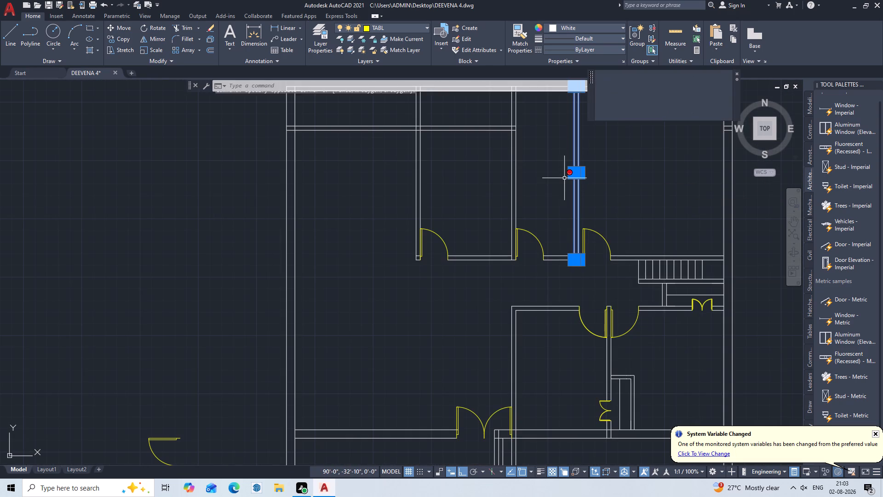
key(Delete)
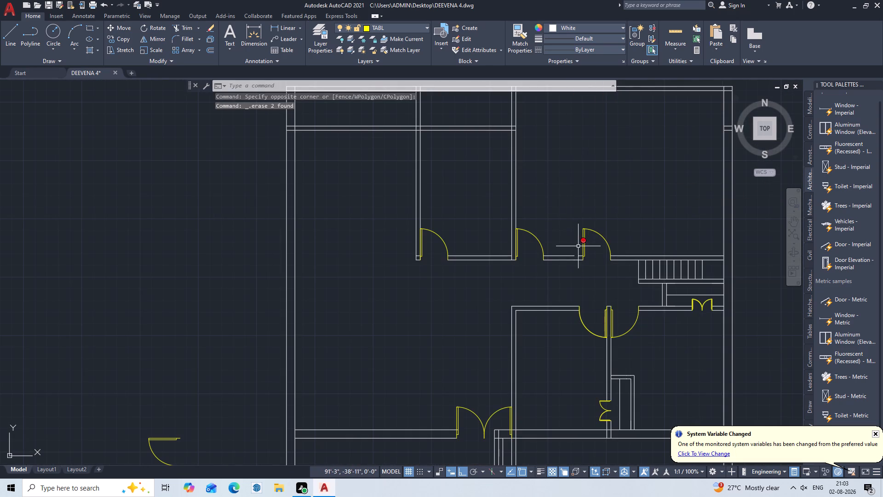
Extend the south wall's inner line across the gap left by the erased partition, beside the easternmost door.
scroll(576, 247, up, 2)
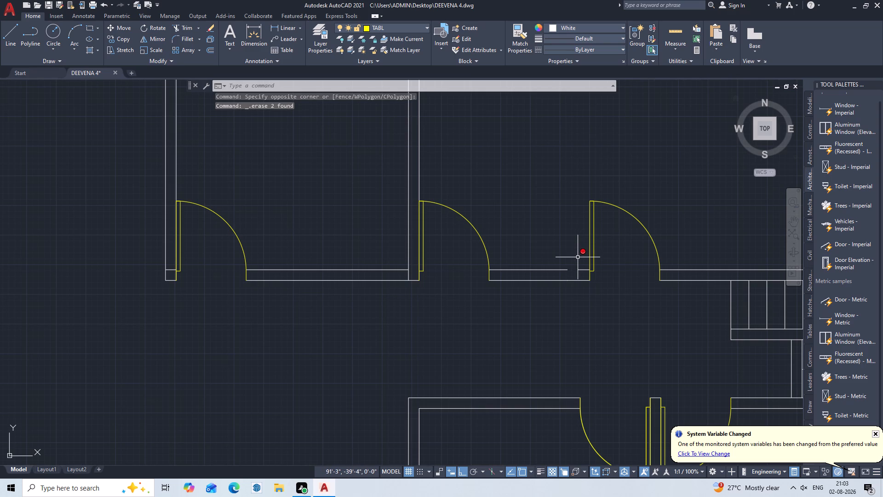
text(EX)
key(Return)
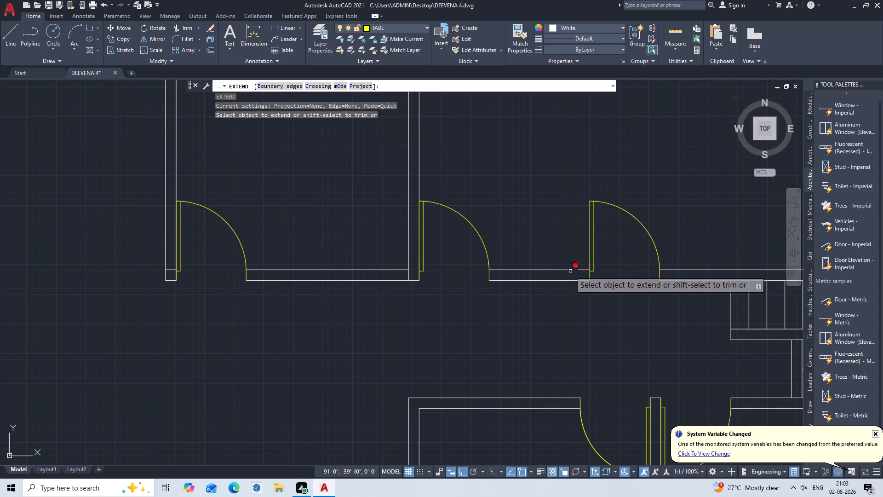
click(563, 271)
key(Escape)
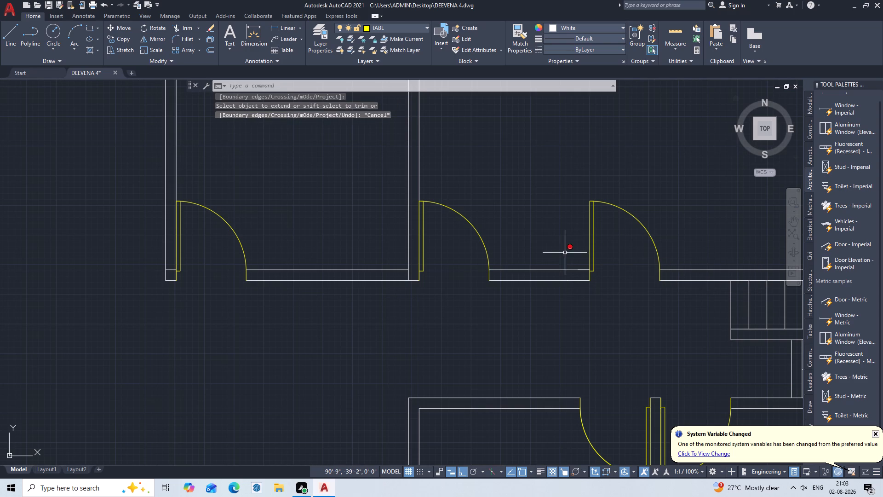
Erase the easternmost single door in the northern rooms' south wall.
scroll(594, 196, down, 2)
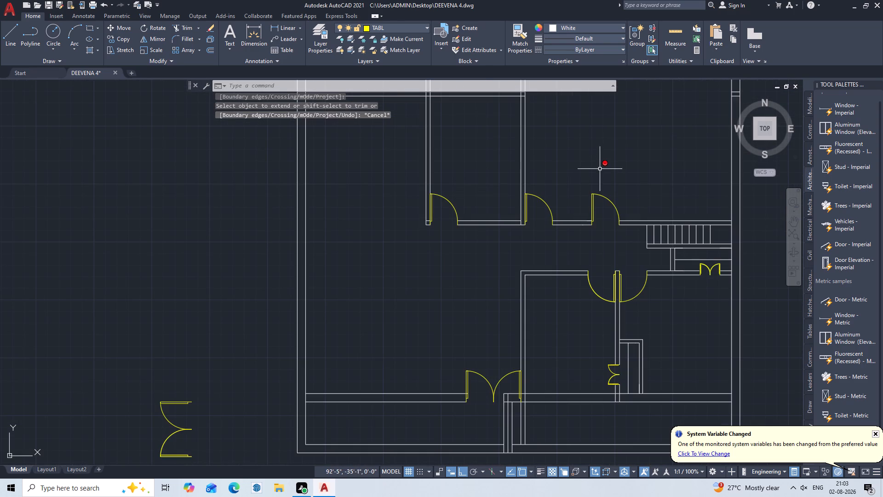
middle_drag(600, 169, 523, 228)
click(545, 260)
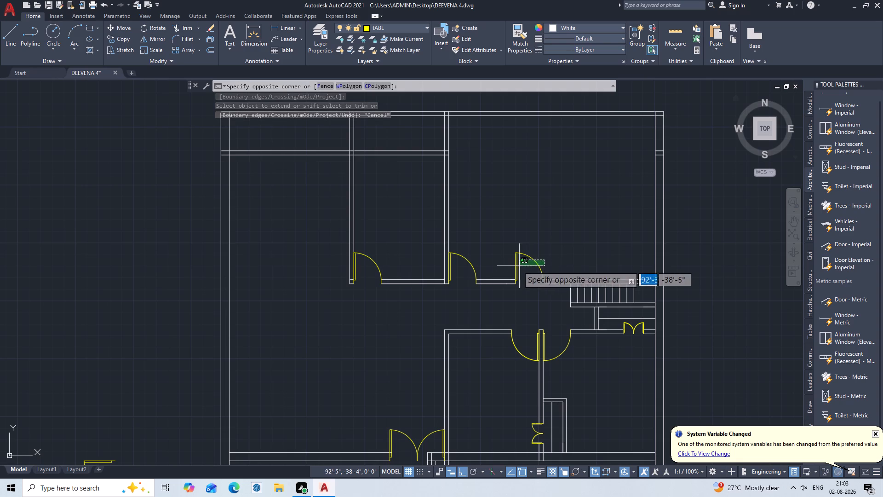
click(515, 268)
key(Delete)
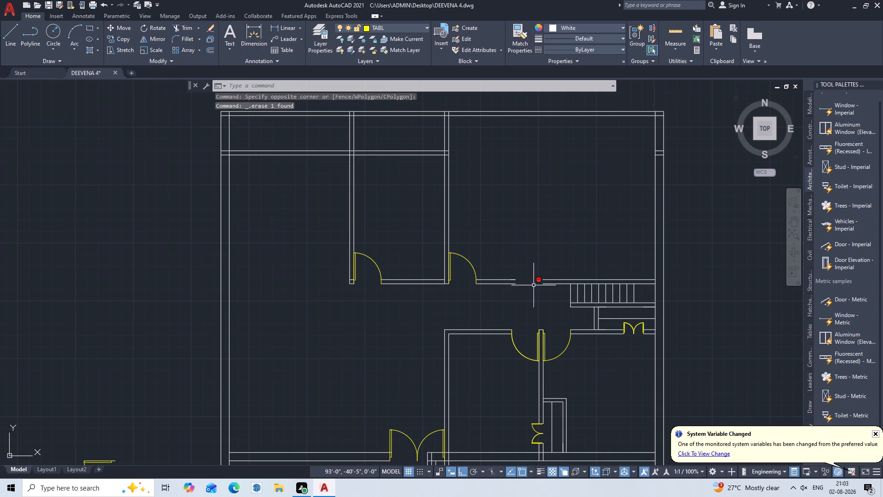
Extend the south wall's two lines across the erased door's opening to close the wall up to the stairs.
scroll(506, 272, up, 1)
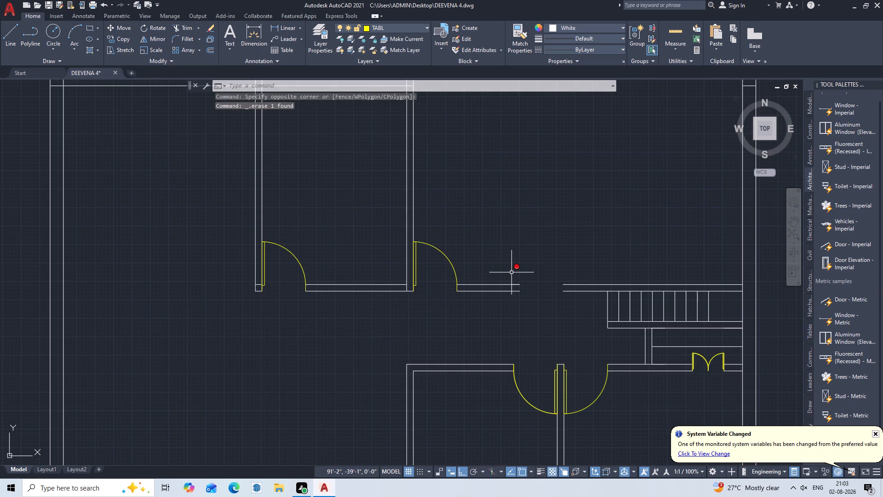
key(e)
key(x)
key(Return)
click(514, 272)
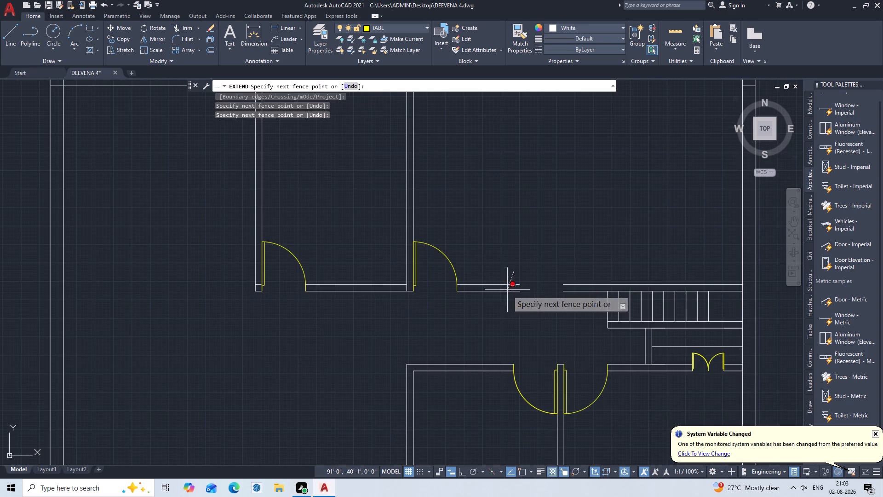
click(505, 309)
click(505, 308)
double_click(527, 274)
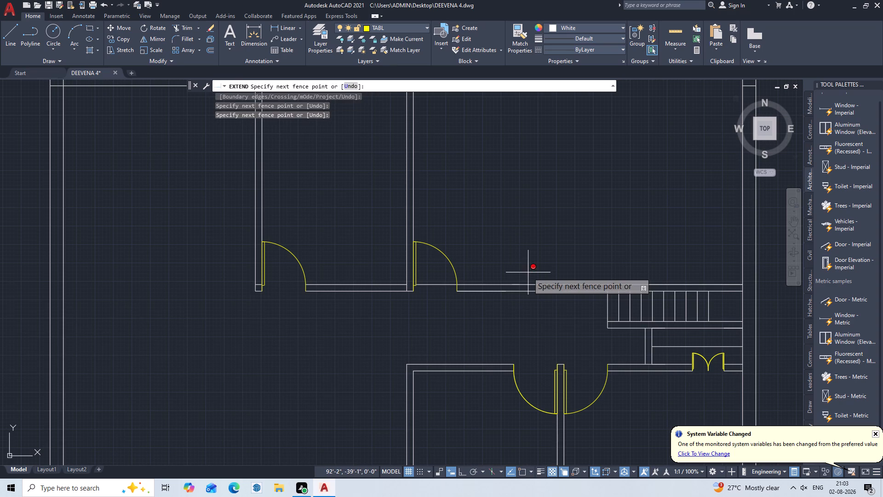
key(Escape)
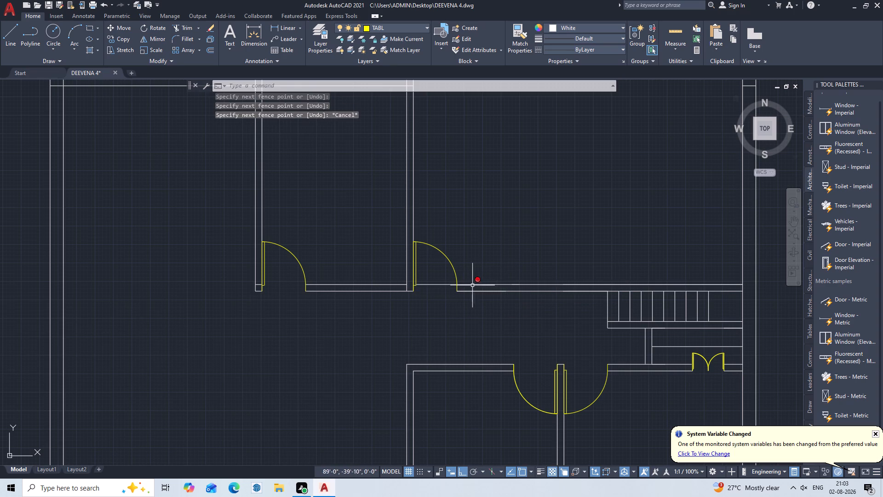
Trim the south wall's inner line where it crosses the opening of the remaining eastern door.
text(TR)
key(Return)
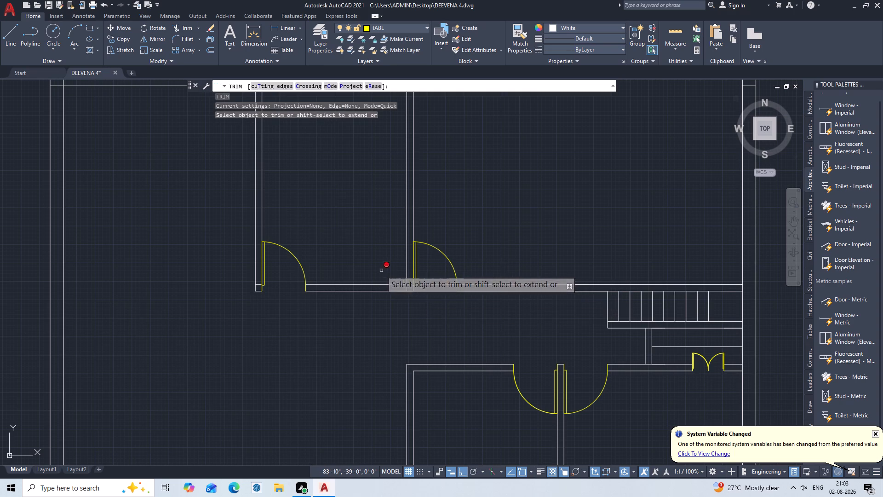
click(435, 277)
click(428, 306)
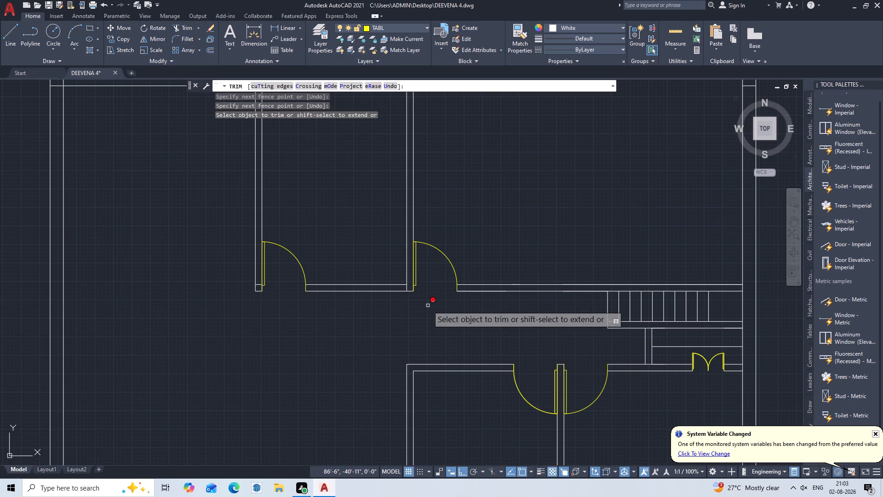
key(Escape)
key(Escape)
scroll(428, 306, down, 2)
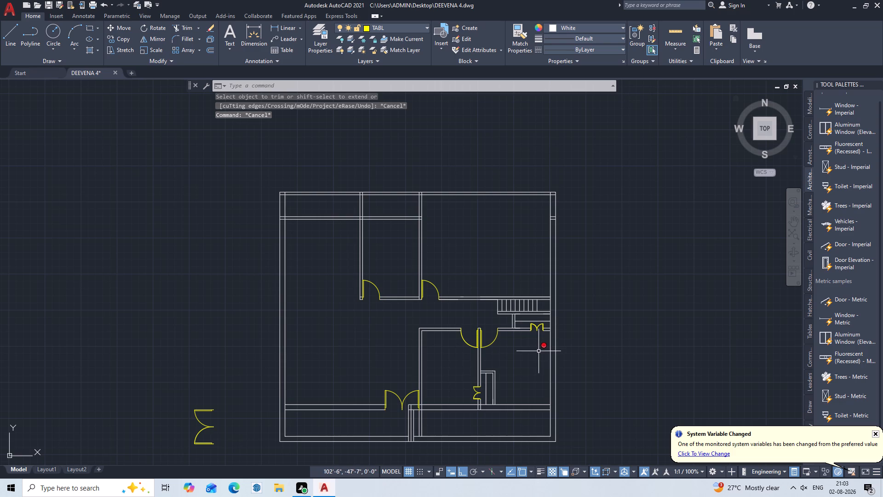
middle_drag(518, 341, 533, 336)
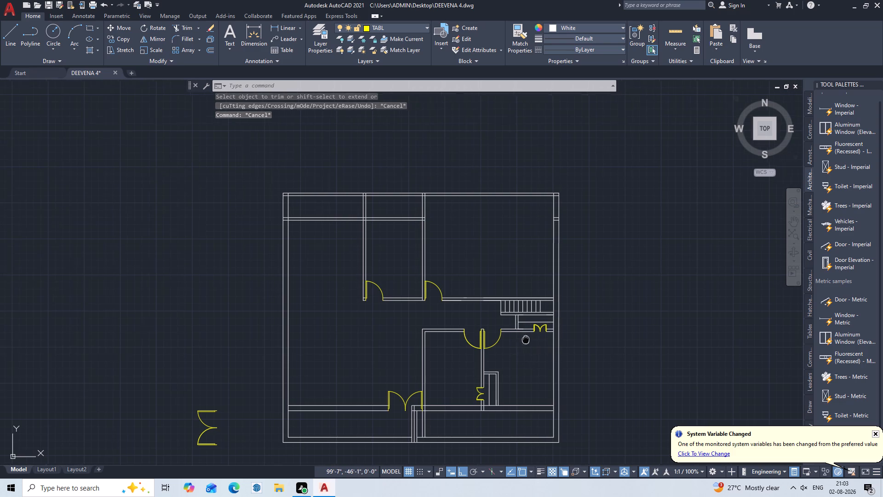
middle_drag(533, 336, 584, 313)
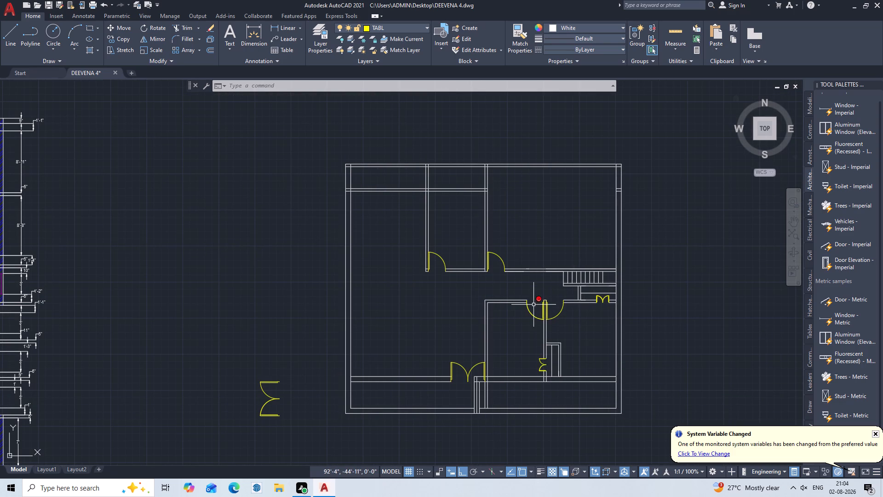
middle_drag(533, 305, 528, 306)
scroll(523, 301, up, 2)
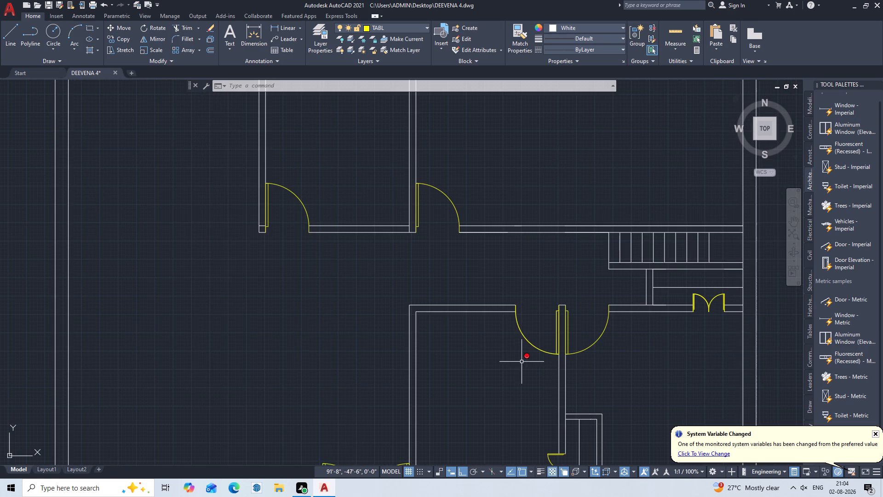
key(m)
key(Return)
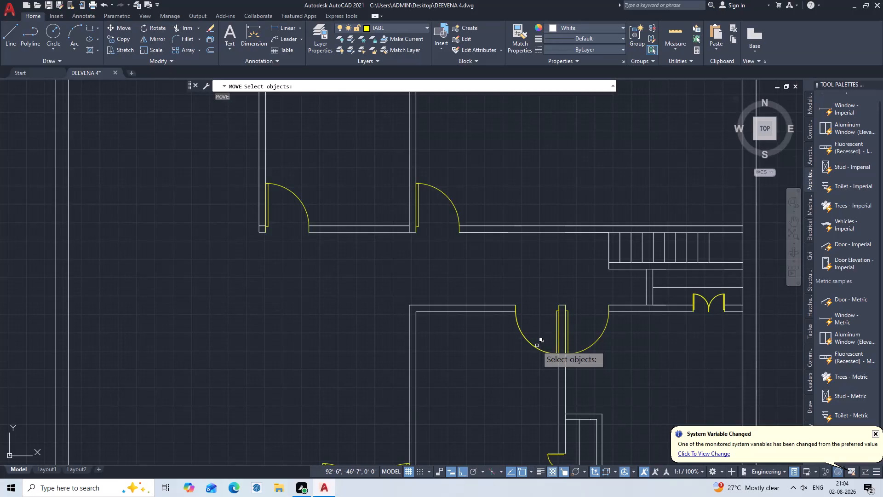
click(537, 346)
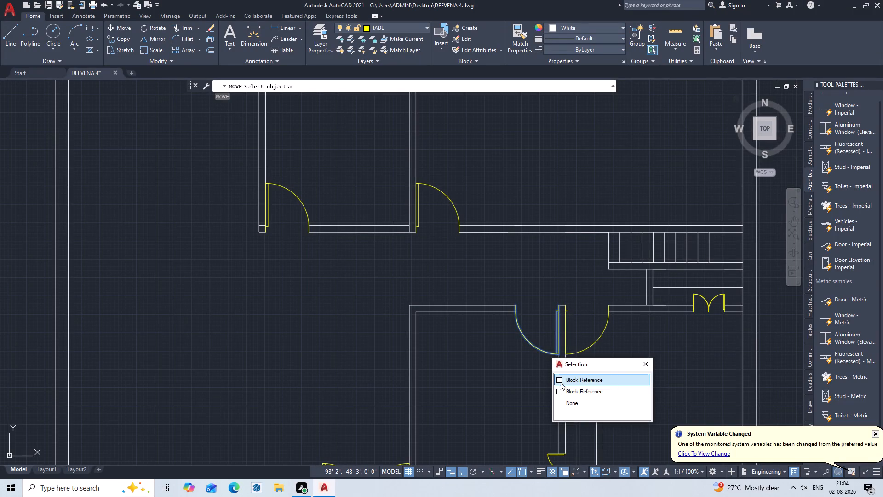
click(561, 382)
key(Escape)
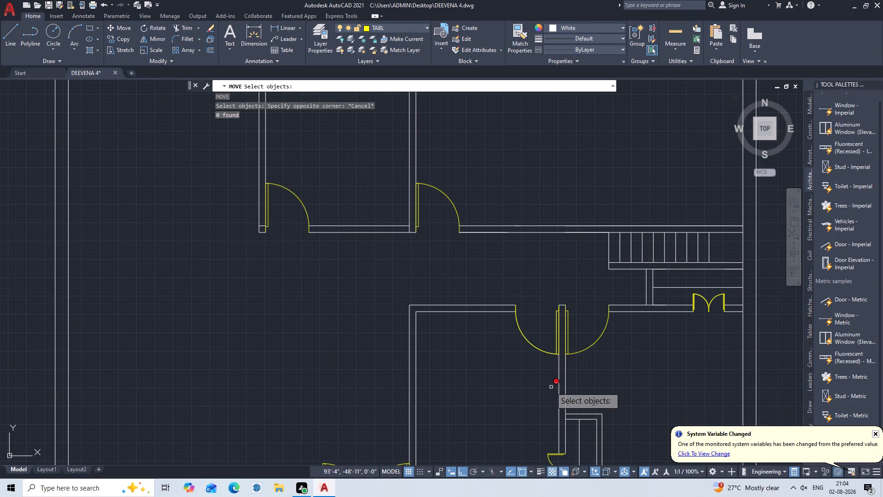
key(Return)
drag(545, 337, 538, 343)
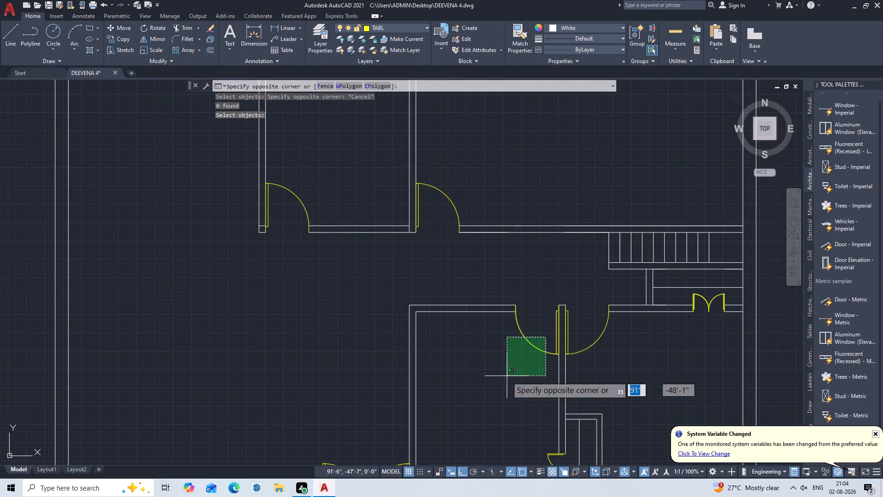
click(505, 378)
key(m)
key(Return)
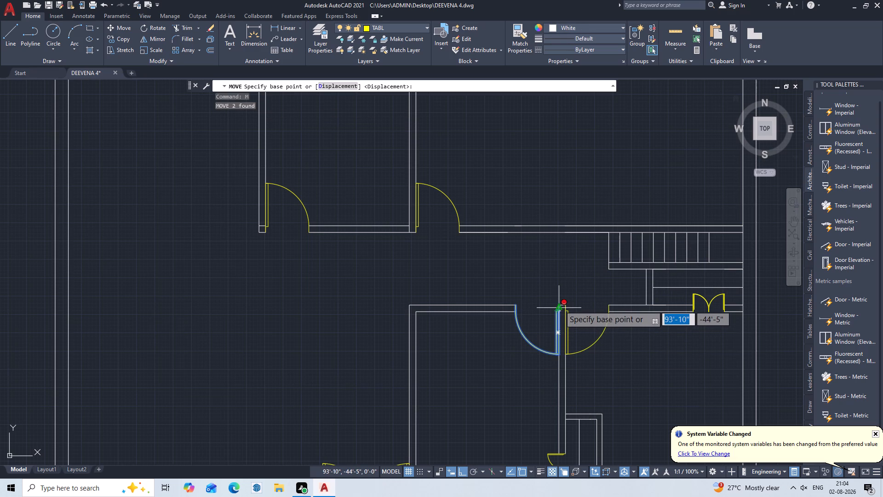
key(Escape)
Erase the western door of the back-to-back pair in the wall south of the corridor.
click(541, 319)
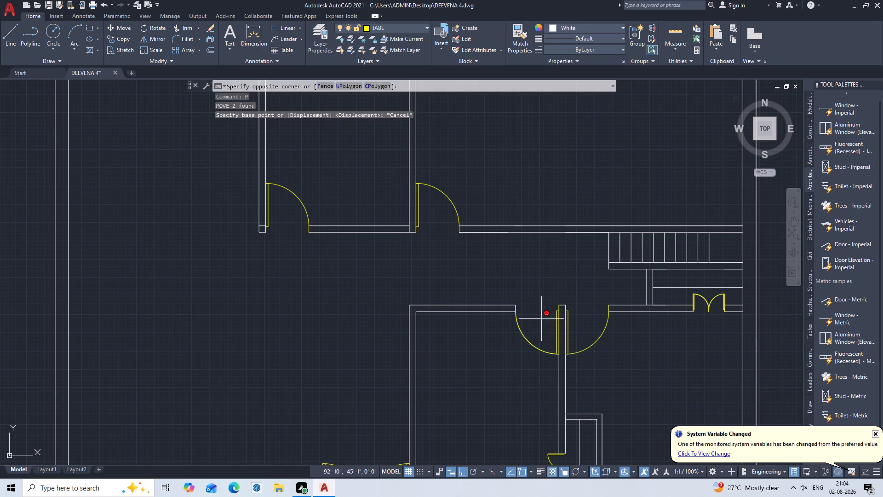
click(496, 372)
key(Delete)
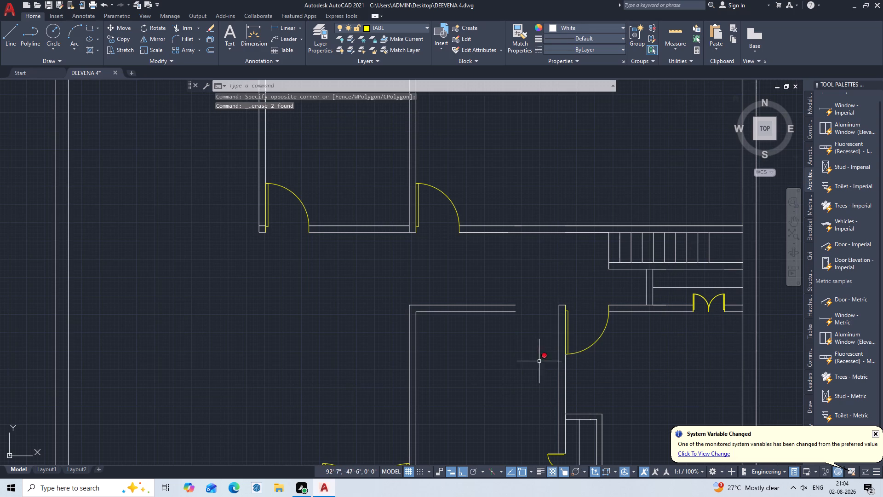
Copy the remaining single door to the inner northwest corner of the adjacent room to its west, using its upper hinge-side corner as base point.
text(CO)
key(p)
key(Return)
triple_click(585, 342)
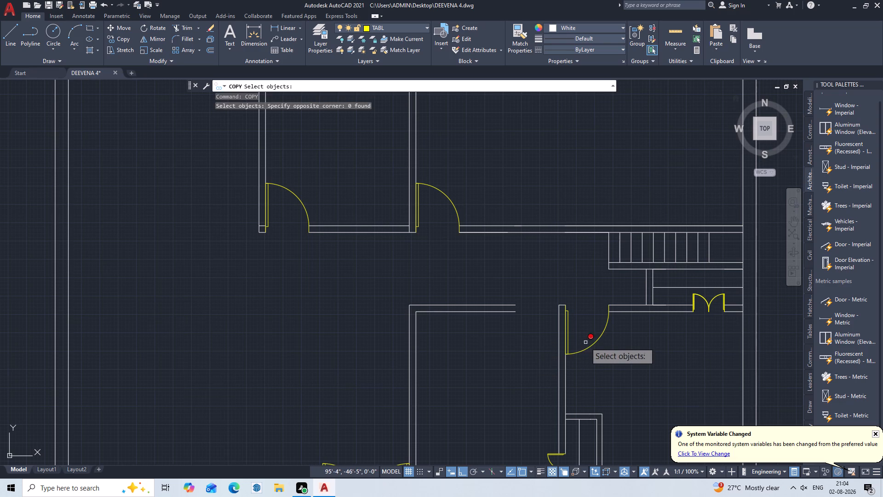
click(584, 351)
scroll(571, 333, up, 3)
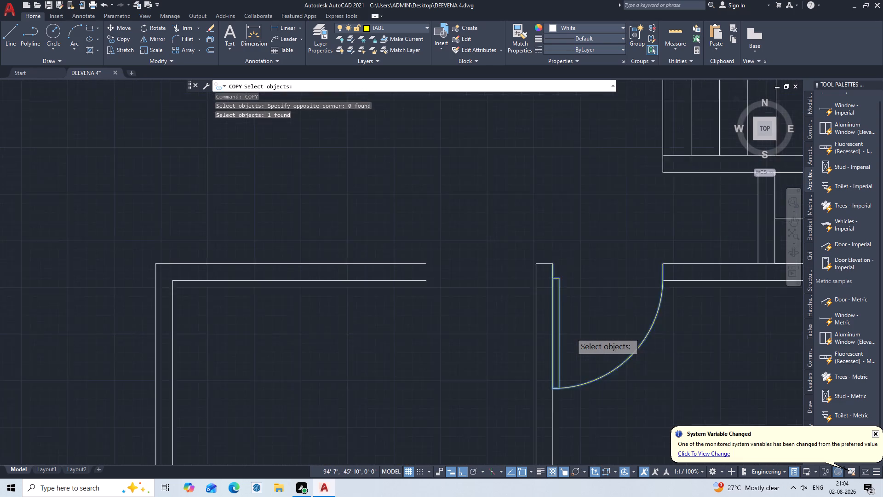
key(Return)
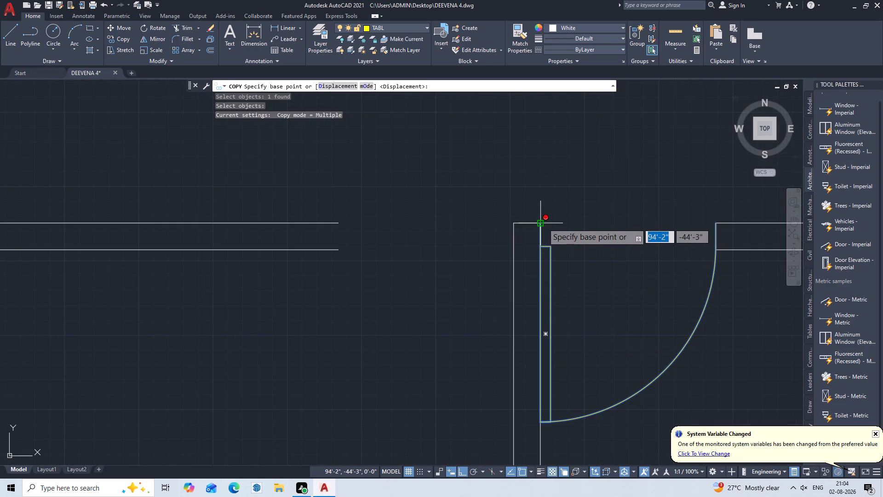
click(543, 223)
scroll(318, 281, down, 2)
middle_drag(318, 281, 341, 294)
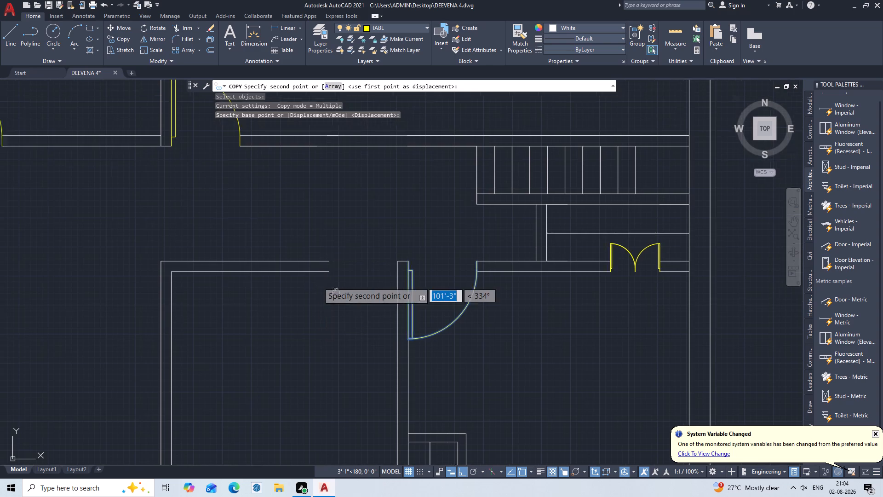
middle_drag(341, 294, 459, 322)
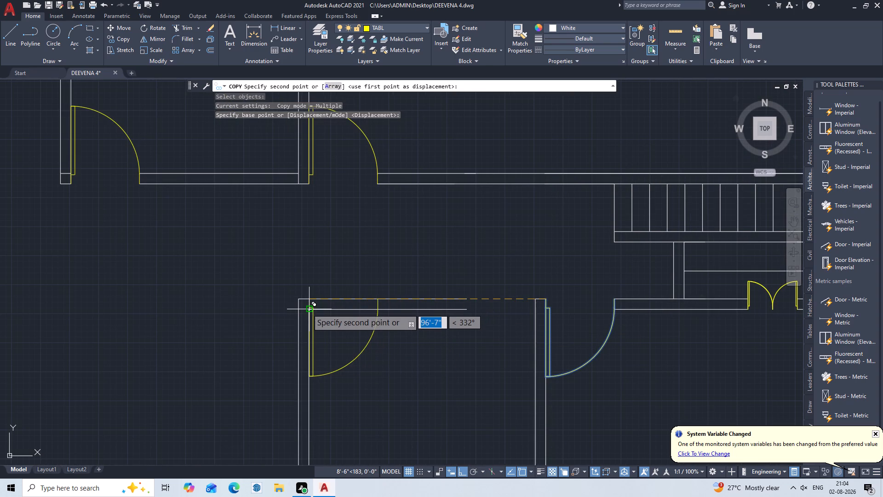
click(307, 309)
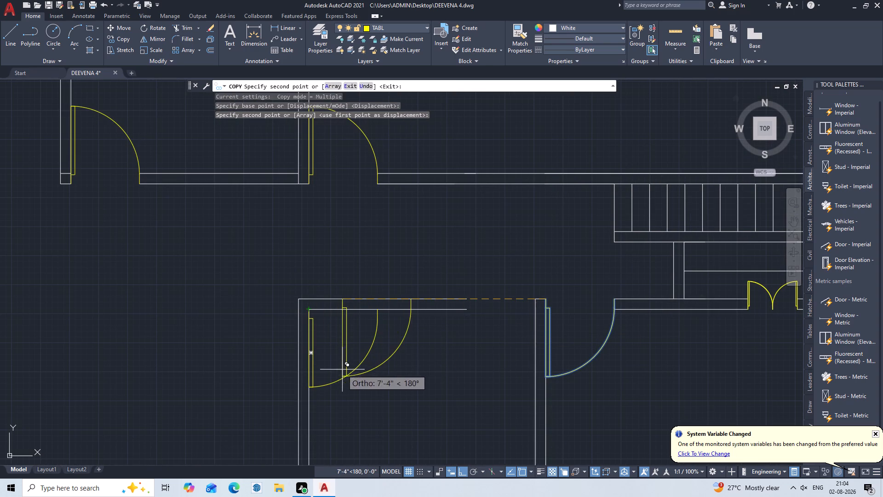
key(Escape)
Move the copied door north by the wall thickness so its frame meets the outer line of the room's north wall.
middle_drag(360, 394, 470, 394)
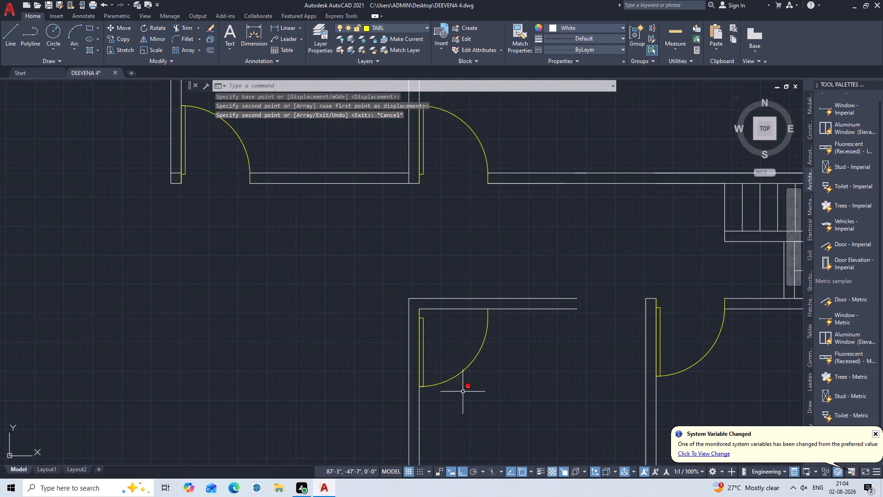
scroll(426, 346, up, 1)
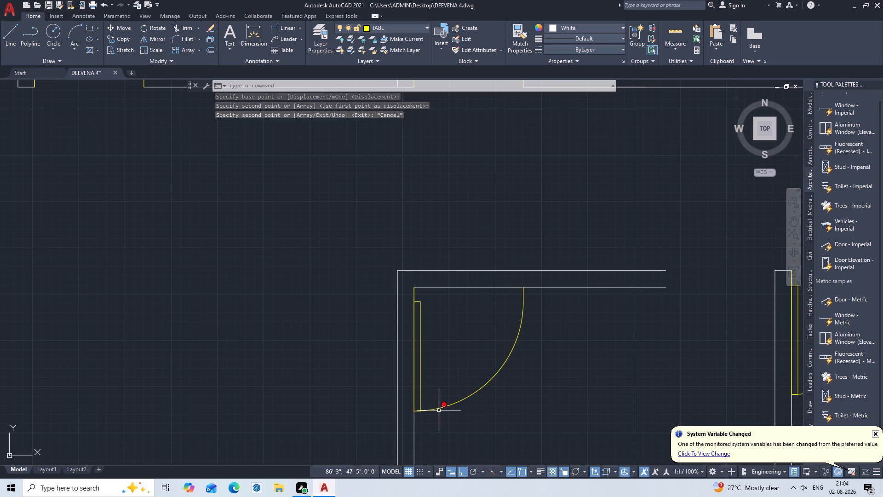
key(m)
key(Return)
click(447, 405)
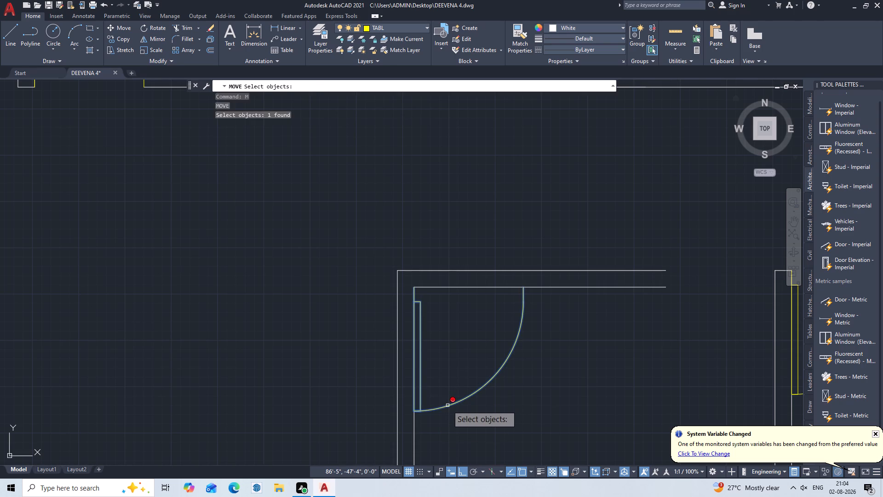
key(Return)
click(411, 286)
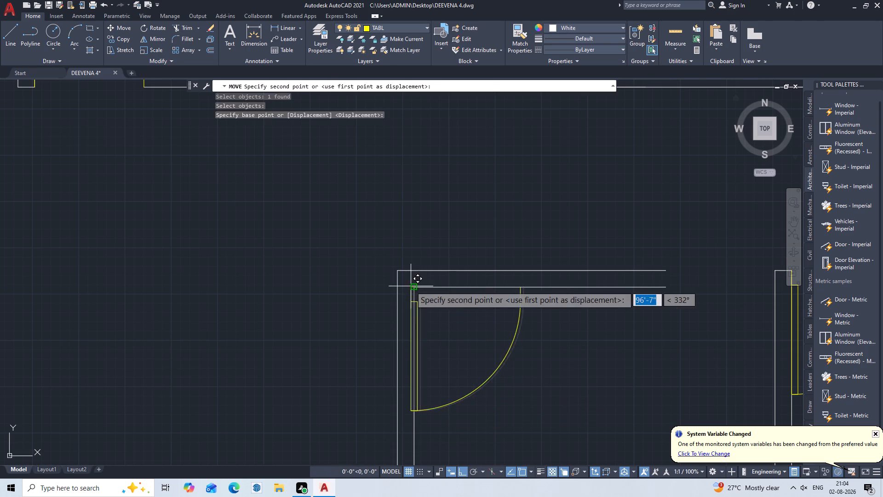
click(412, 271)
key(Escape)
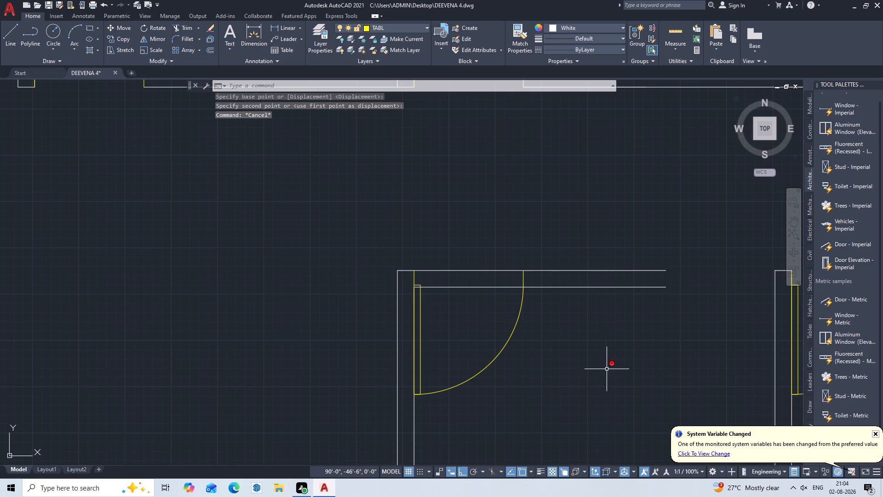
Extend the room's two north wall lines east across the erased door's opening to the partition.
text(EX)
key(Return)
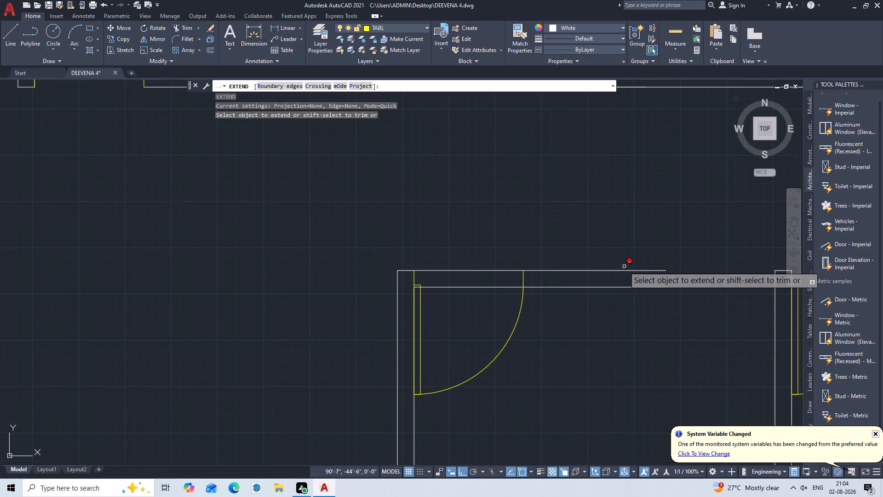
click(619, 253)
click(595, 372)
key(Escape)
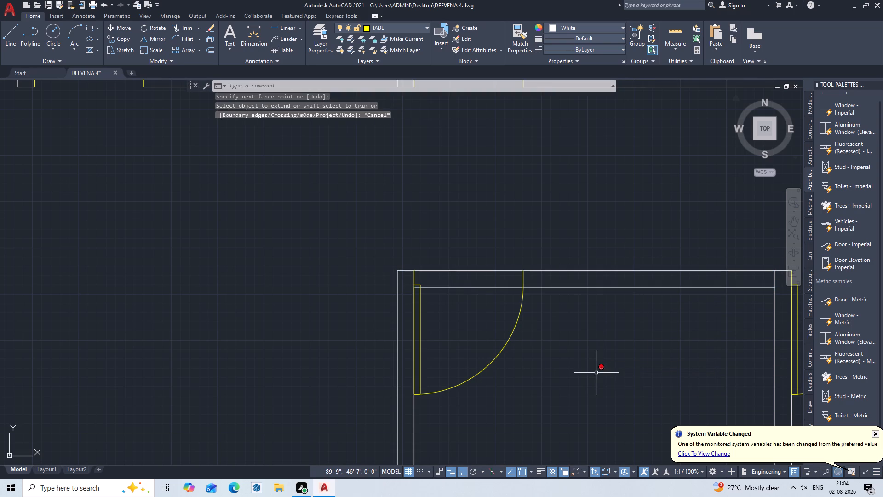
Trim the two north wall lines across the copied door's opening in the room's northwest corner.
scroll(596, 373, down, 2)
middle_drag(596, 373, 528, 311)
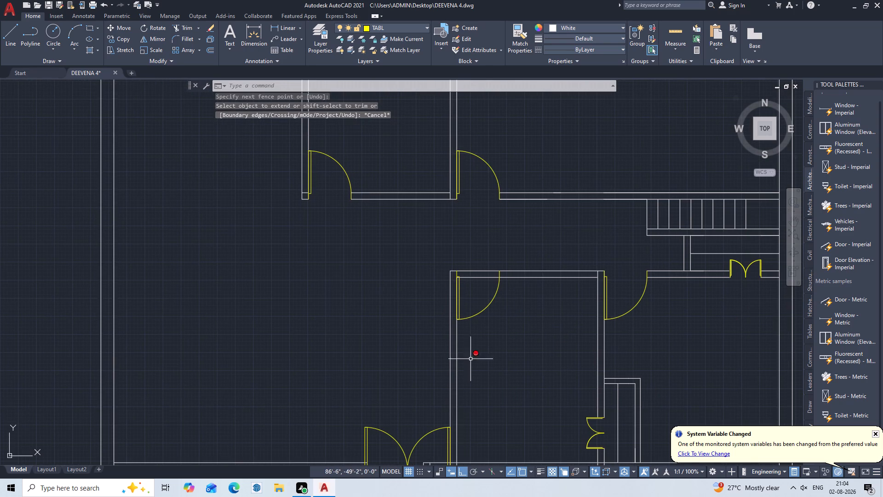
key(t)
key(r)
key(Return)
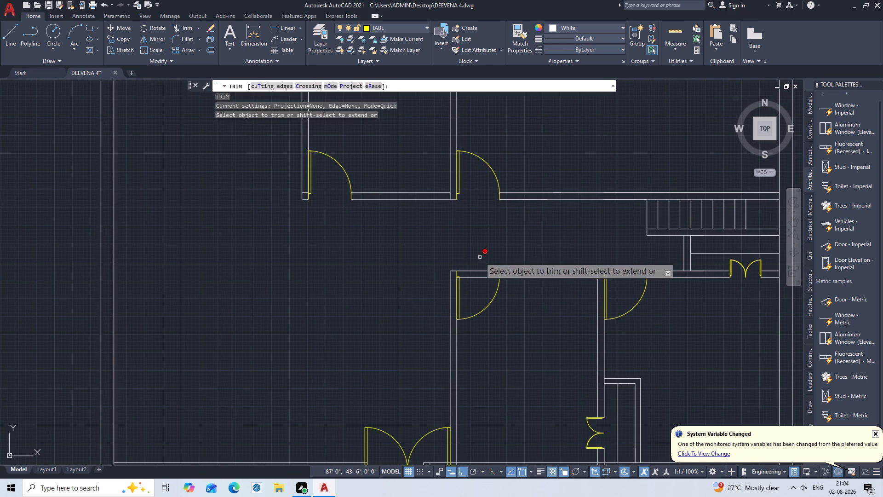
double_click(480, 257)
click(475, 296)
Trim the leftover wall line fragment inside the copied door's leaf.
scroll(475, 296, up, 2)
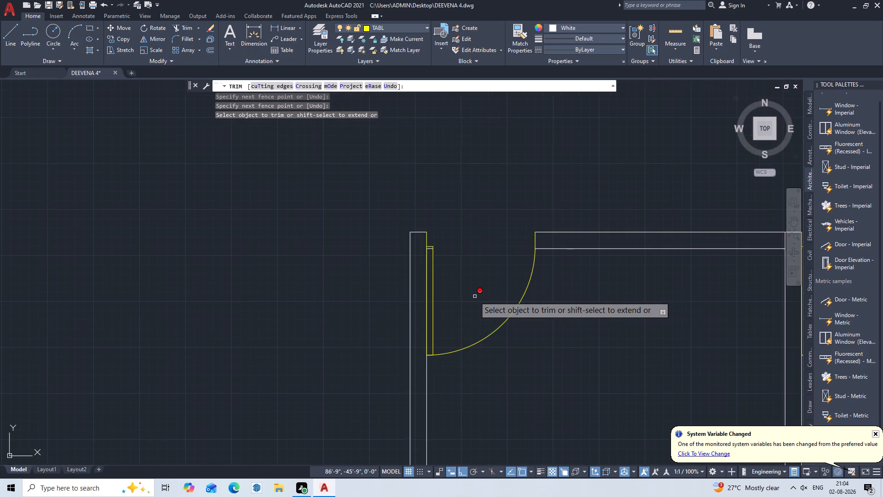
middle_drag(474, 295, 490, 397)
scroll(447, 365, up, 3)
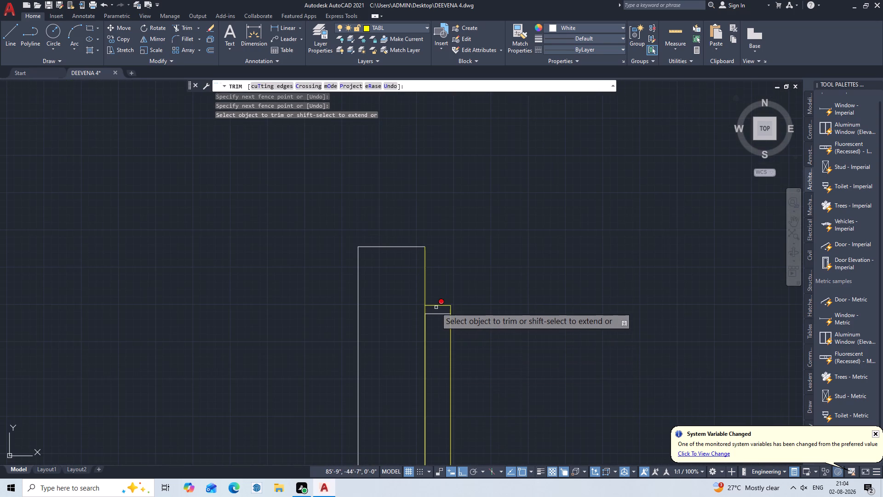
scroll(436, 307, up, 3)
click(439, 321)
click(423, 404)
scroll(426, 402, down, 3)
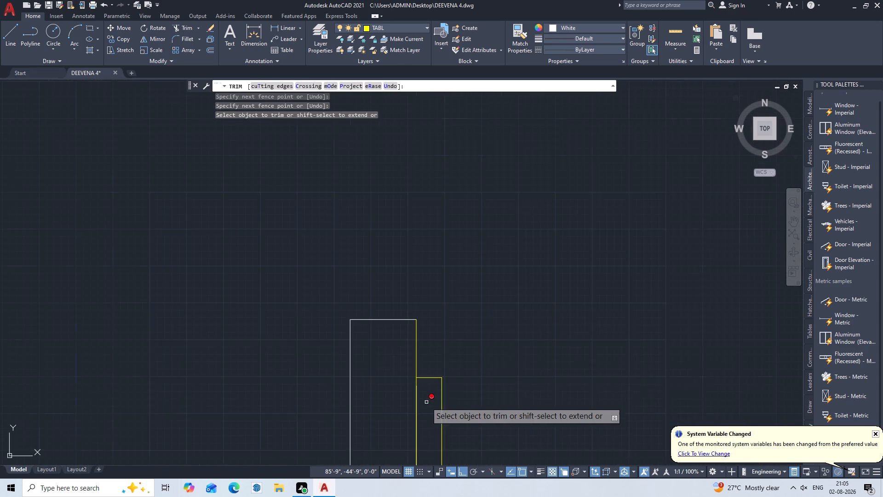
scroll(525, 355, down, 3)
middle_drag(524, 368, 470, 284)
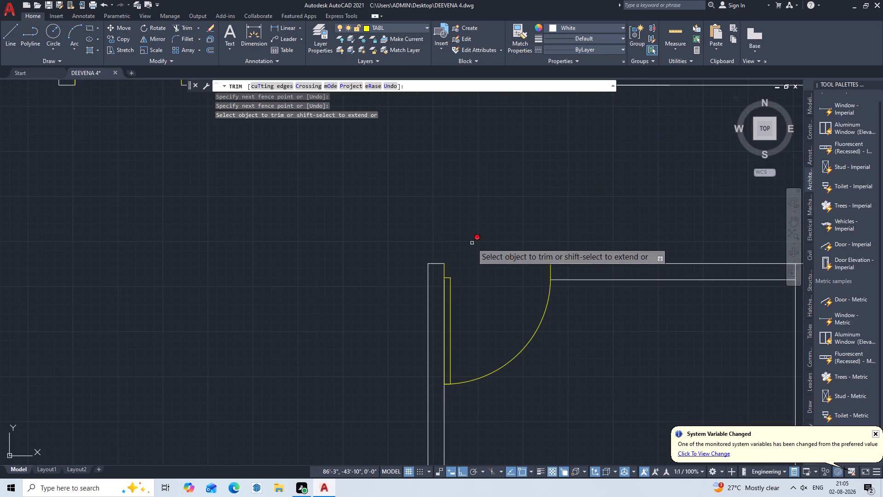
scroll(582, 234, down, 2)
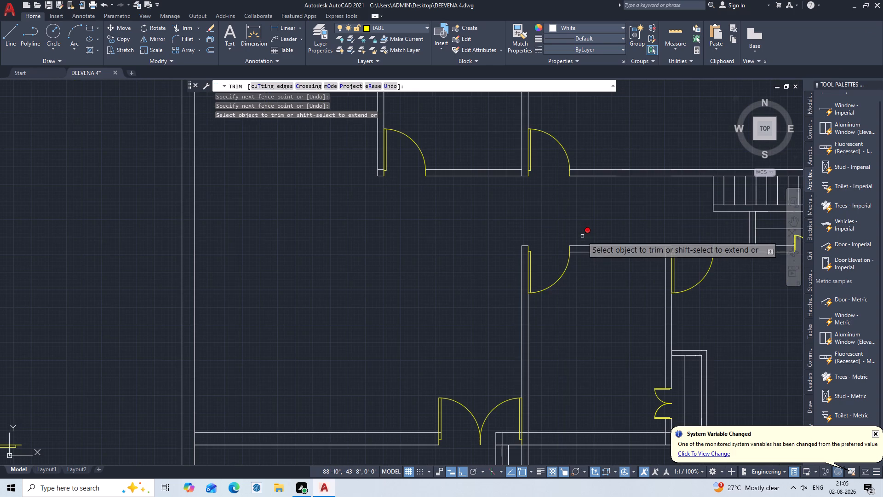
key(Escape)
Erase the small double door in the wall south of the stairs, near the east exterior wall.
scroll(618, 296, down, 1)
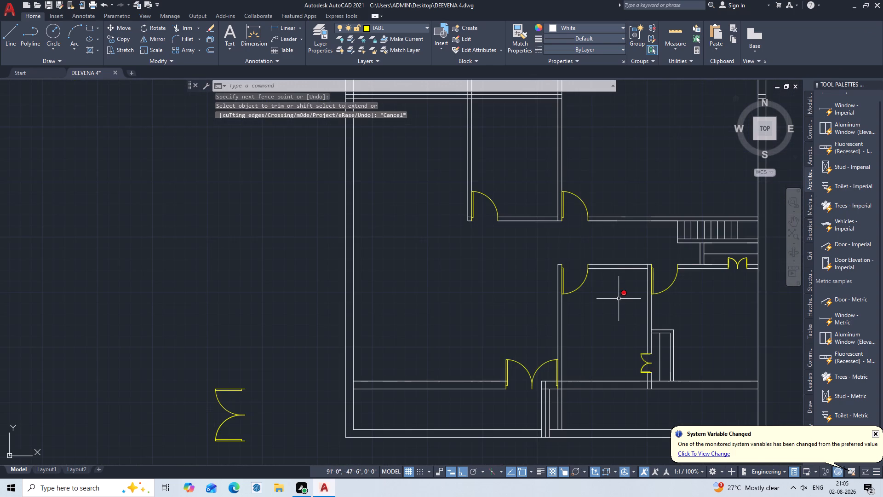
scroll(614, 308, down, 1)
middle_drag(613, 310, 609, 344)
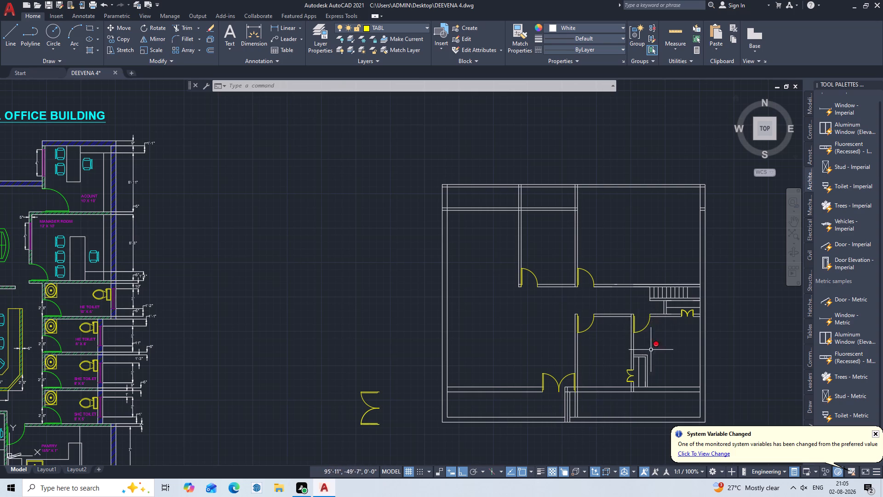
scroll(677, 294, up, 2)
middle_drag(677, 294, 570, 252)
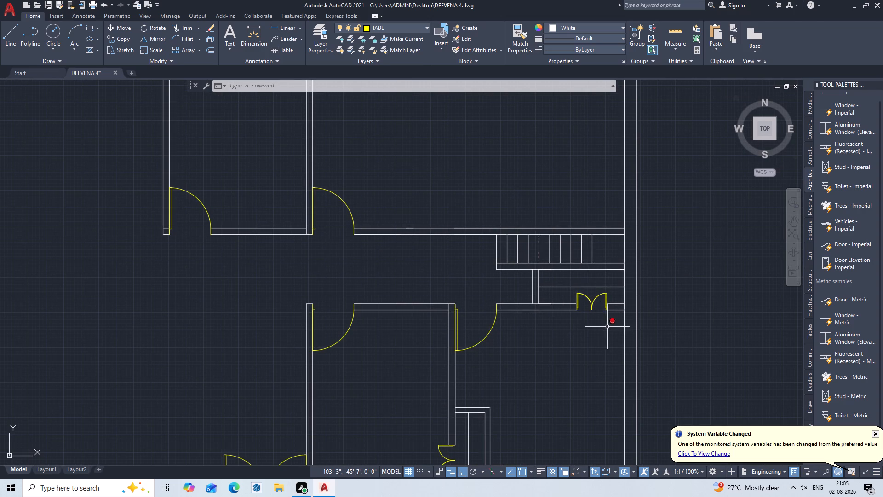
click(608, 292)
click(573, 326)
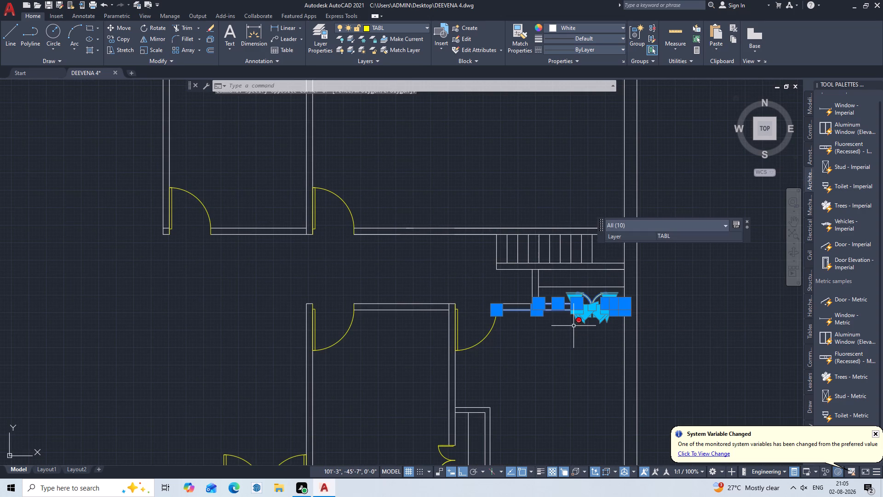
key(Escape)
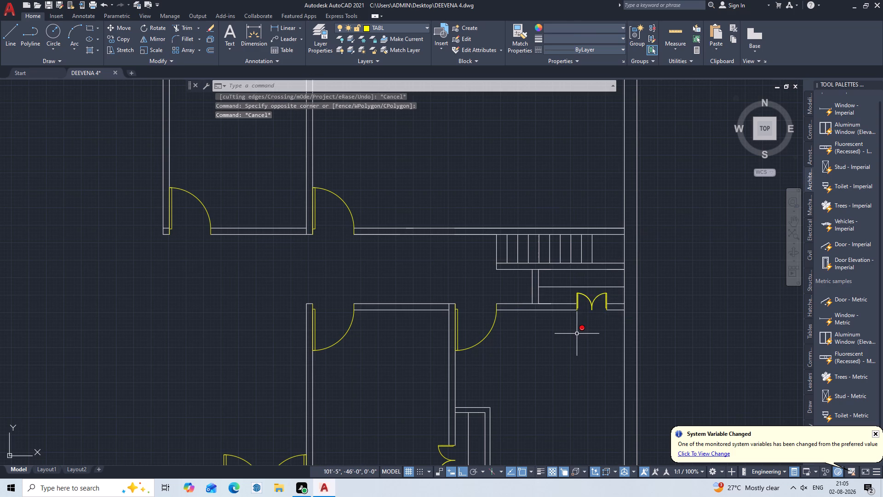
double_click(596, 301)
click(589, 309)
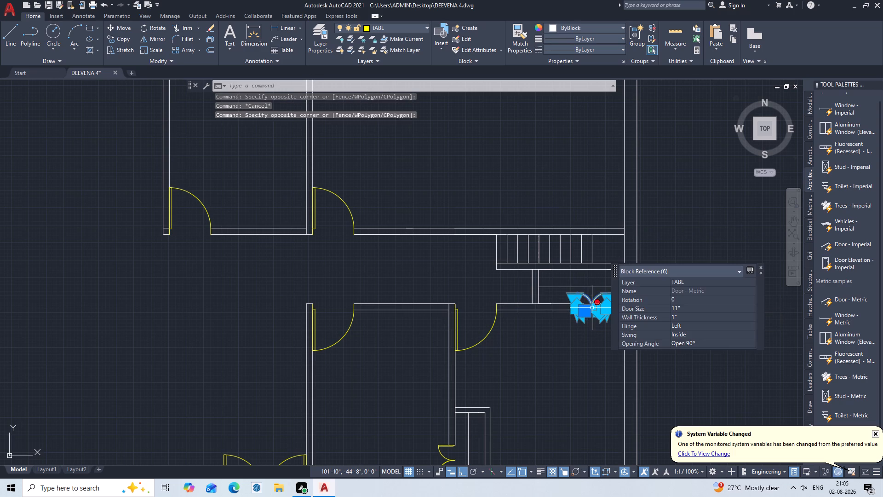
key(Delete)
Extend the two wall lines across the erased double door's opening to close the wall.
text(EX)
key(Return)
click(572, 301)
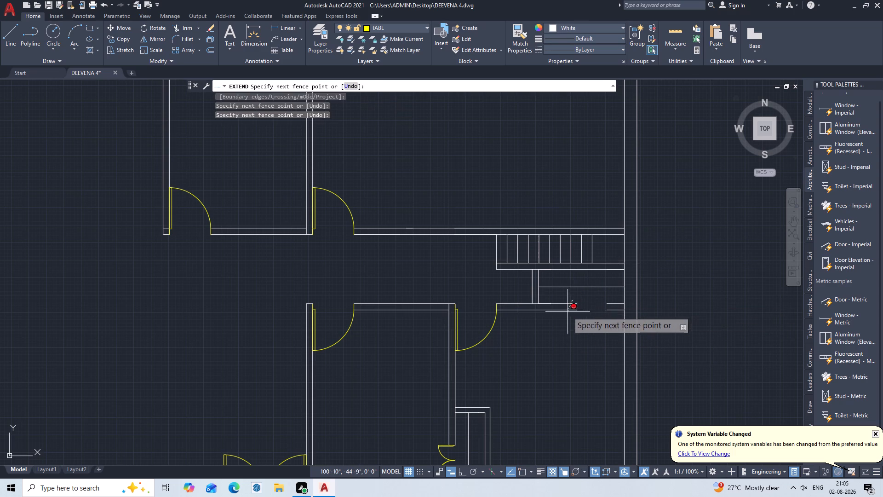
triple_click(569, 318)
key(Escape)
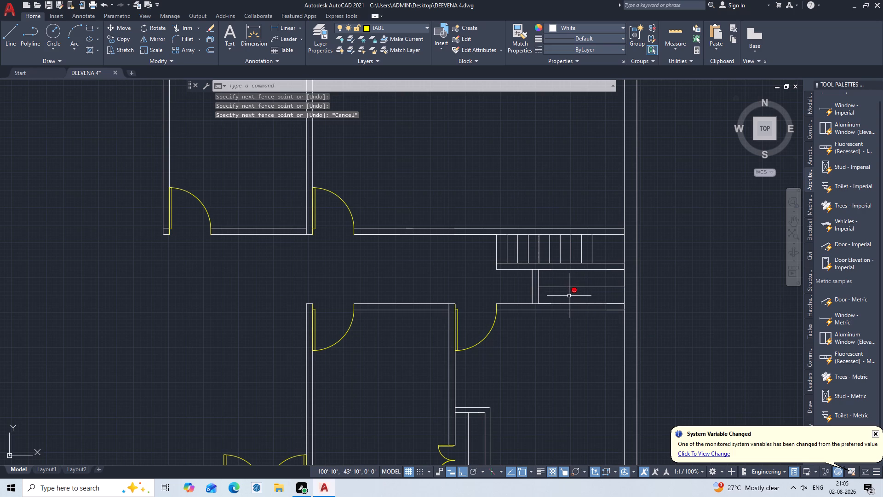
Erase the two short partition lines and the inner horizontal line of the closet between the stairs and the closed wall.
click(575, 284)
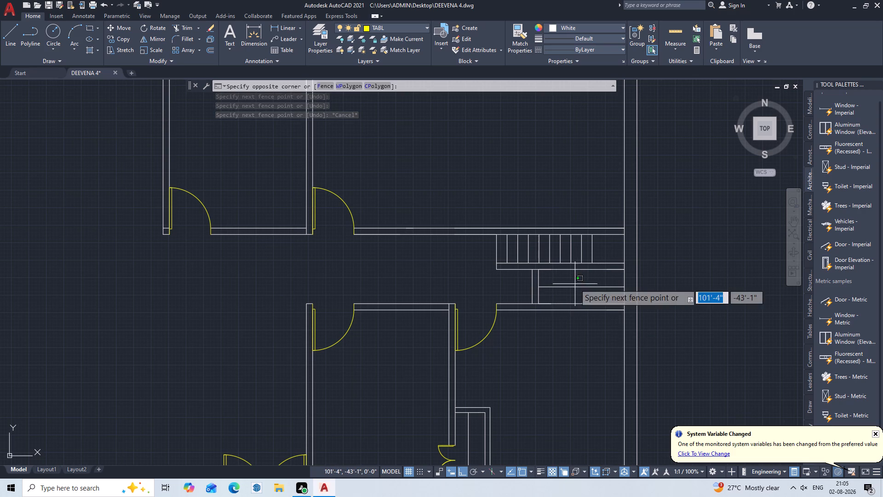
click(569, 289)
click(547, 278)
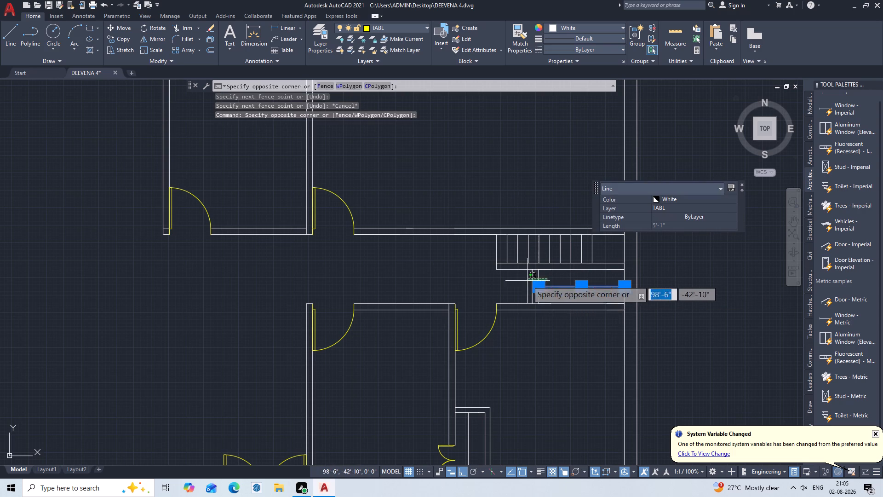
click(518, 283)
key(Delete)
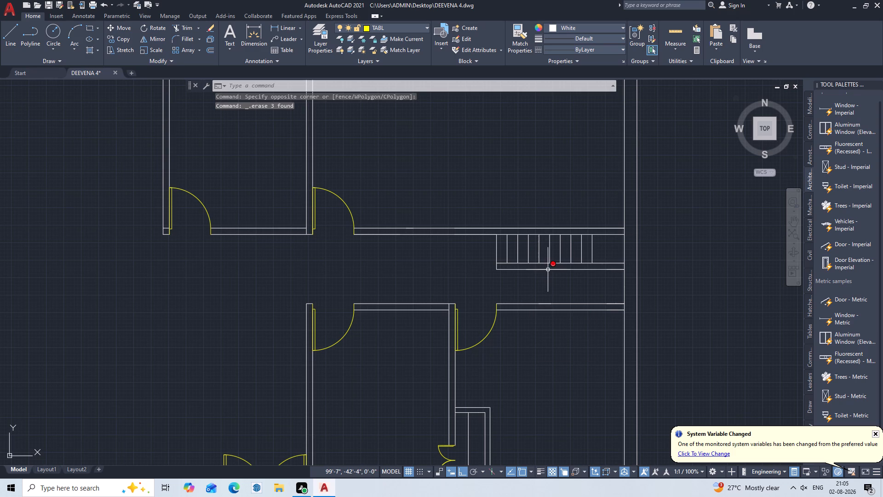
Measure the staircase's overall north-south width at its west end with the Dimension tool.
click(248, 29)
scroll(469, 258, up, 2)
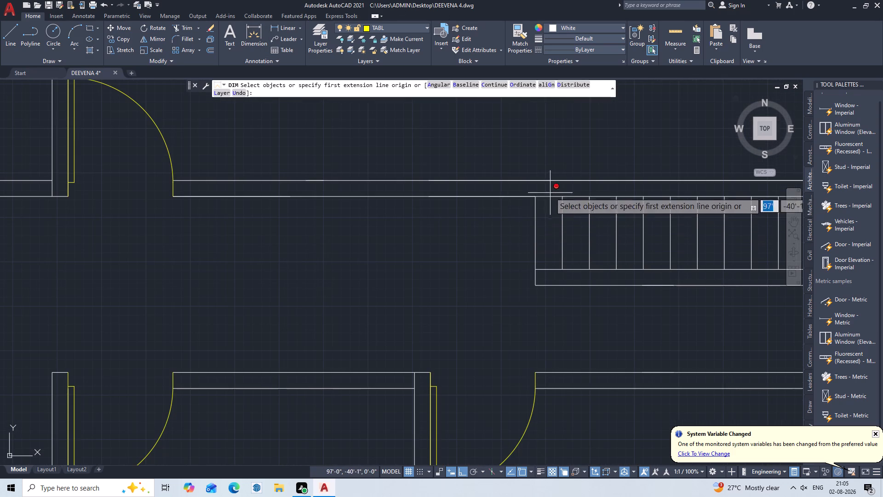
click(537, 200)
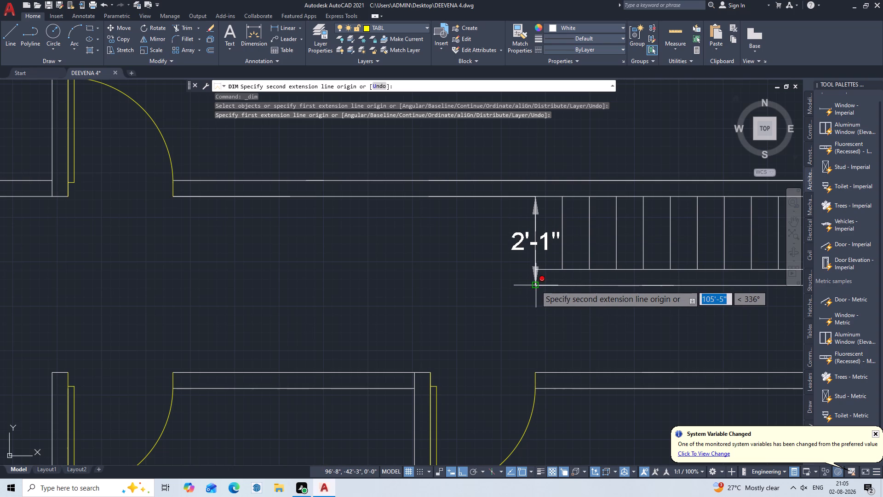
key(Escape)
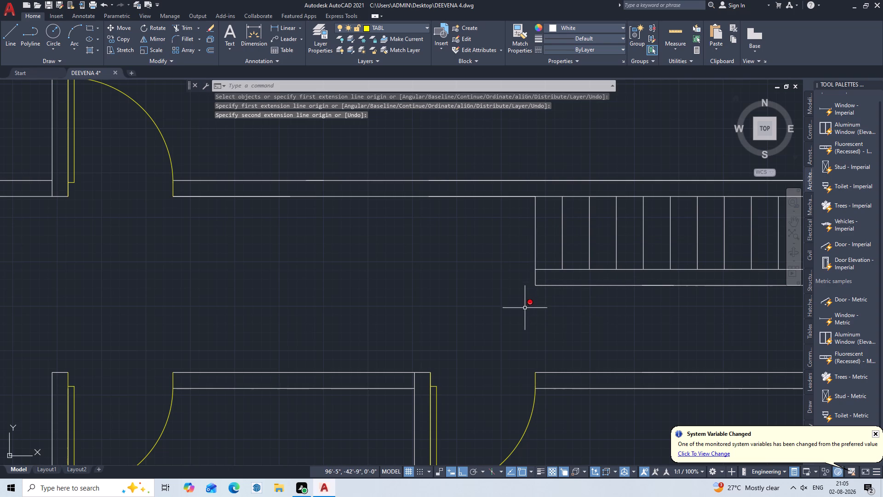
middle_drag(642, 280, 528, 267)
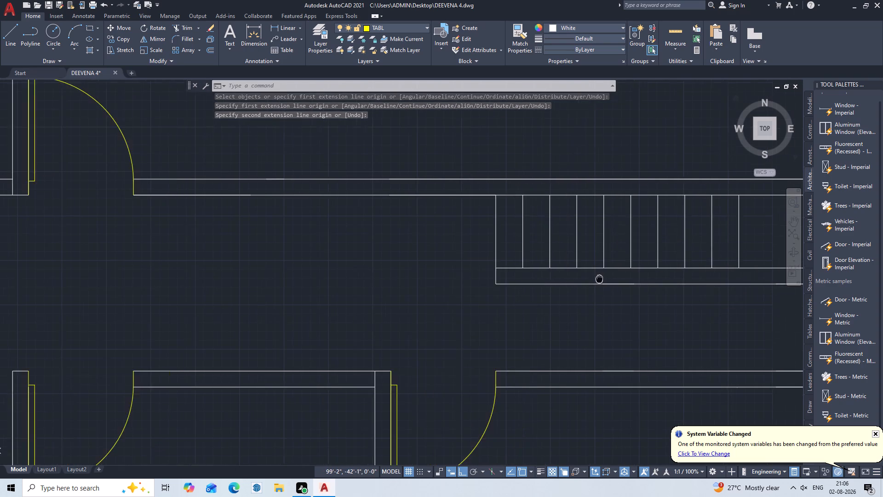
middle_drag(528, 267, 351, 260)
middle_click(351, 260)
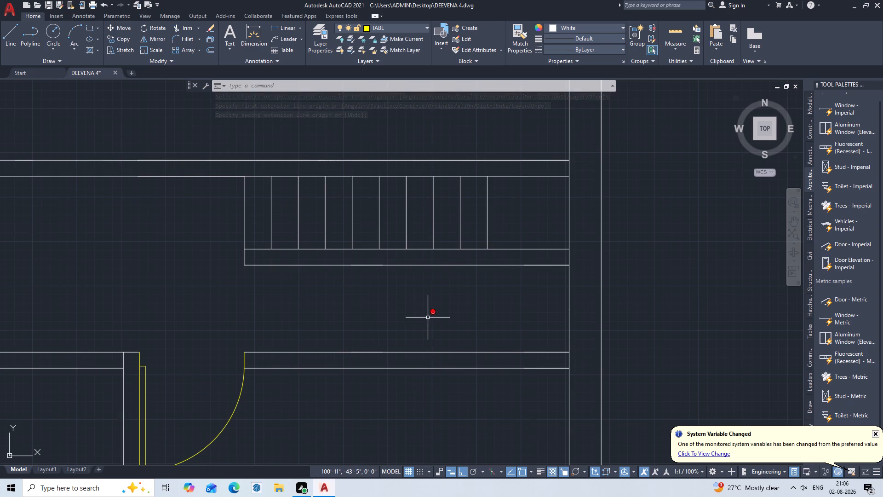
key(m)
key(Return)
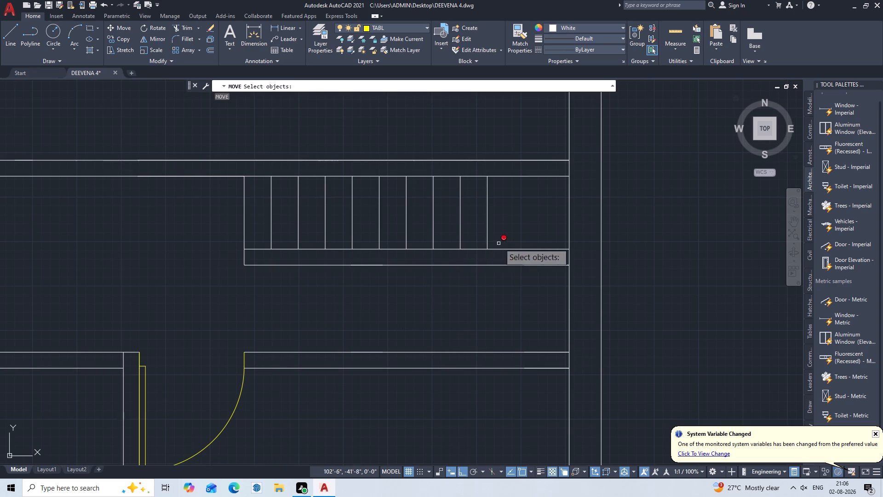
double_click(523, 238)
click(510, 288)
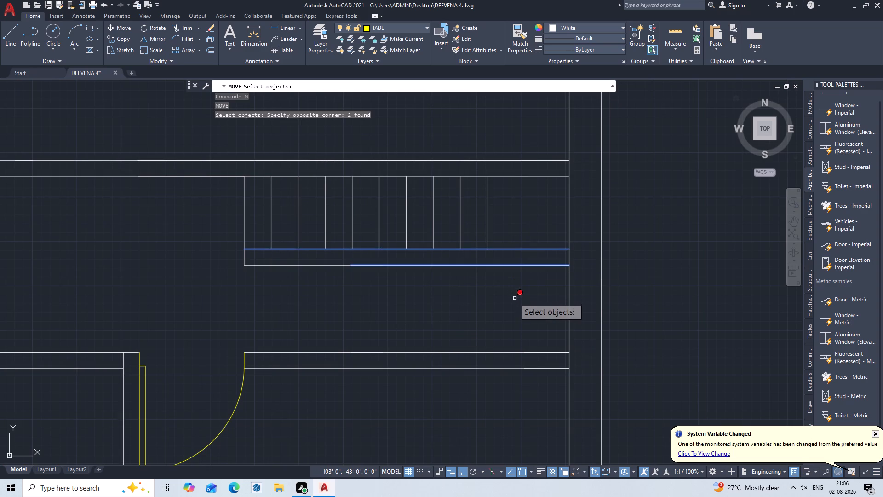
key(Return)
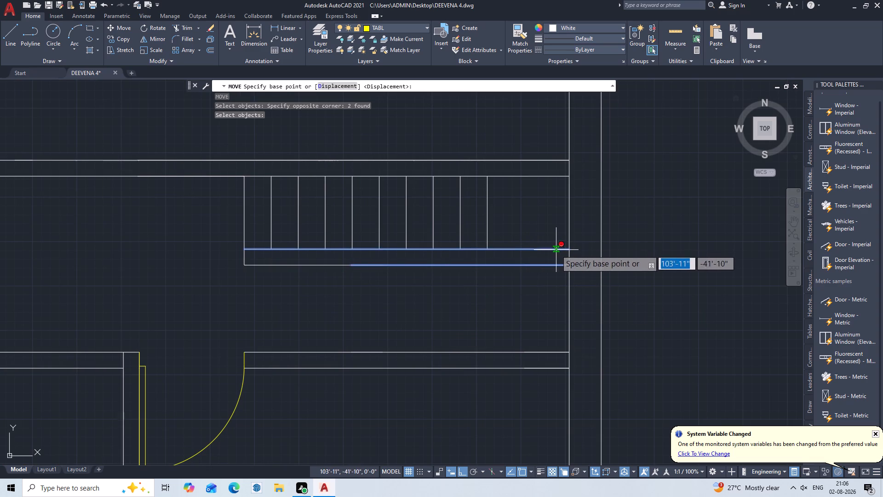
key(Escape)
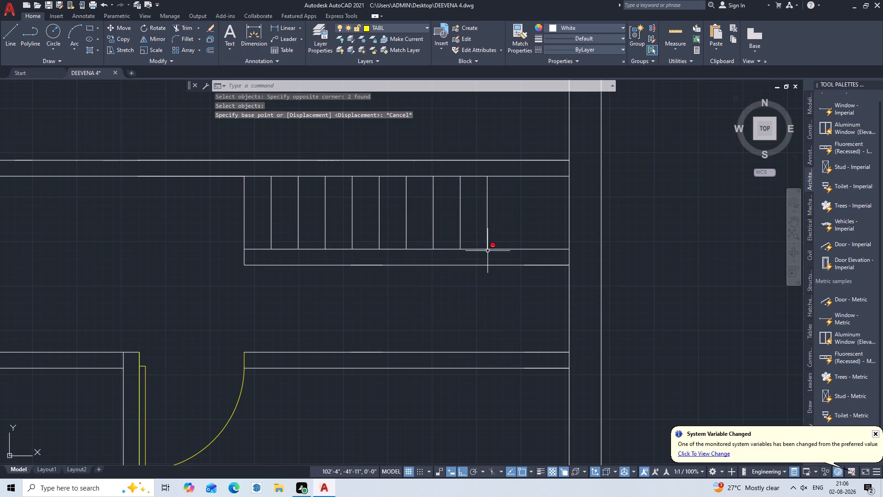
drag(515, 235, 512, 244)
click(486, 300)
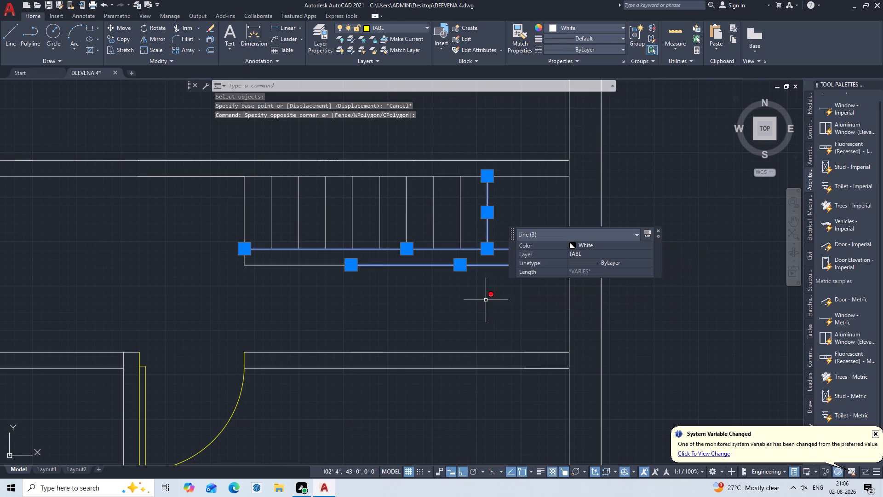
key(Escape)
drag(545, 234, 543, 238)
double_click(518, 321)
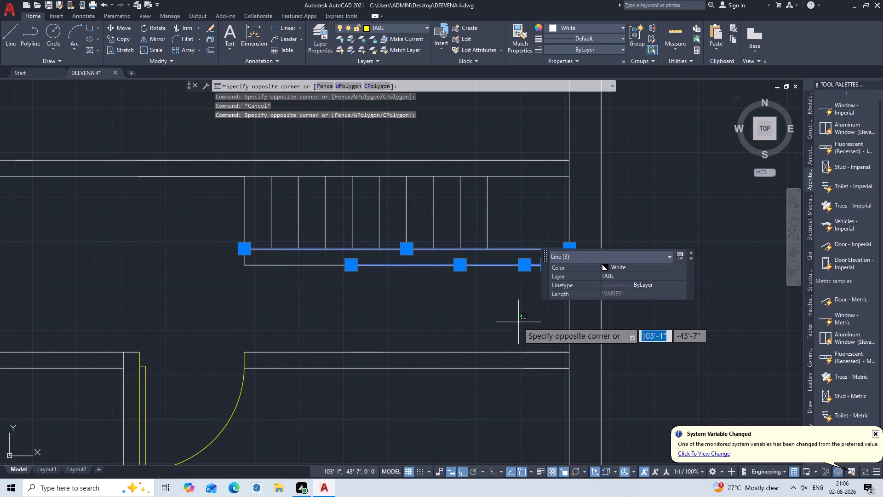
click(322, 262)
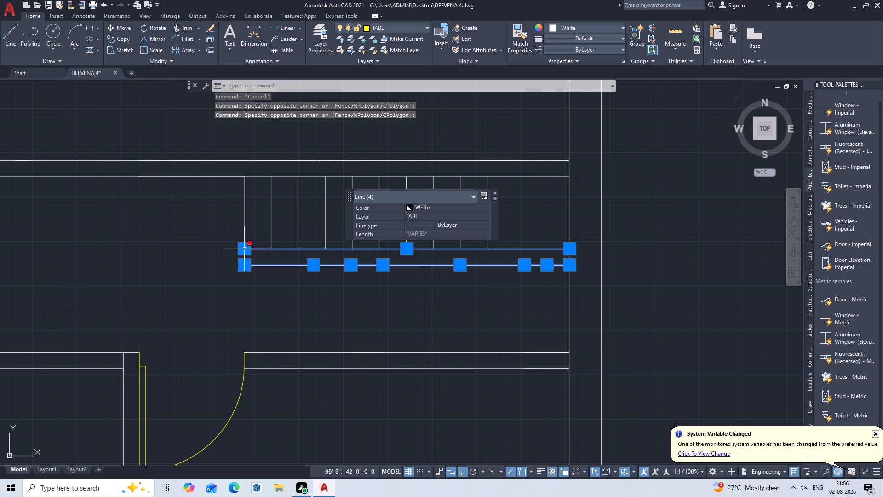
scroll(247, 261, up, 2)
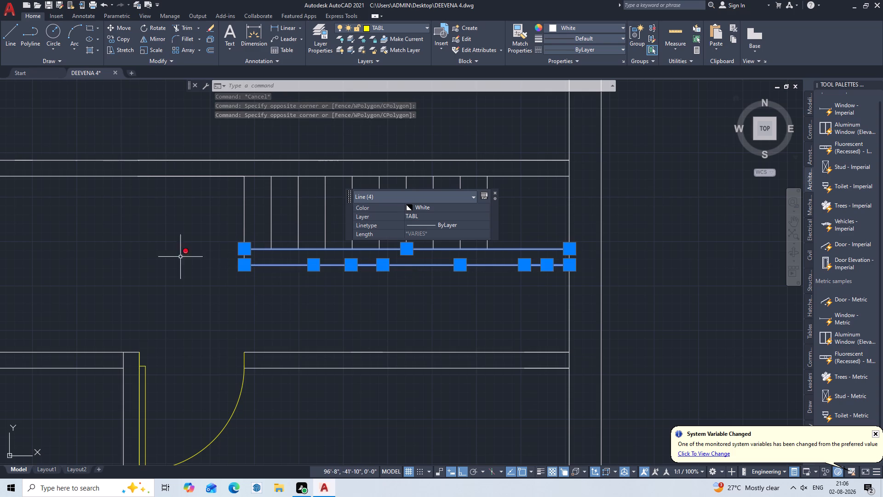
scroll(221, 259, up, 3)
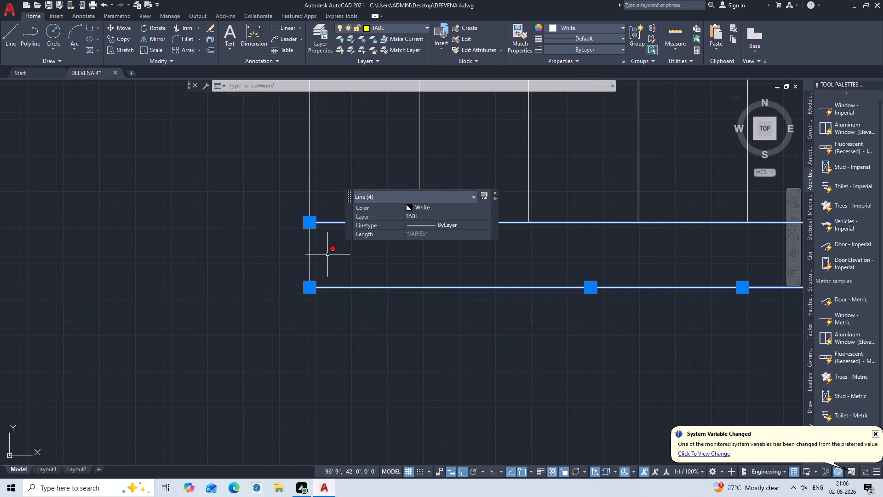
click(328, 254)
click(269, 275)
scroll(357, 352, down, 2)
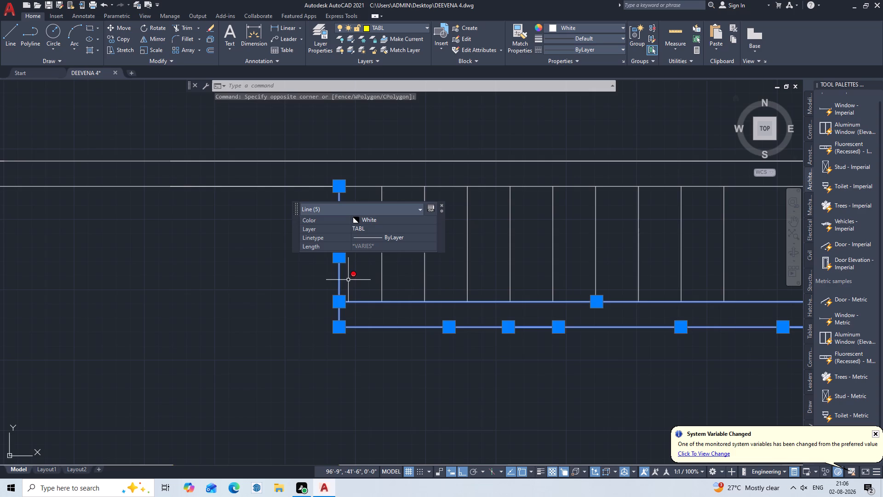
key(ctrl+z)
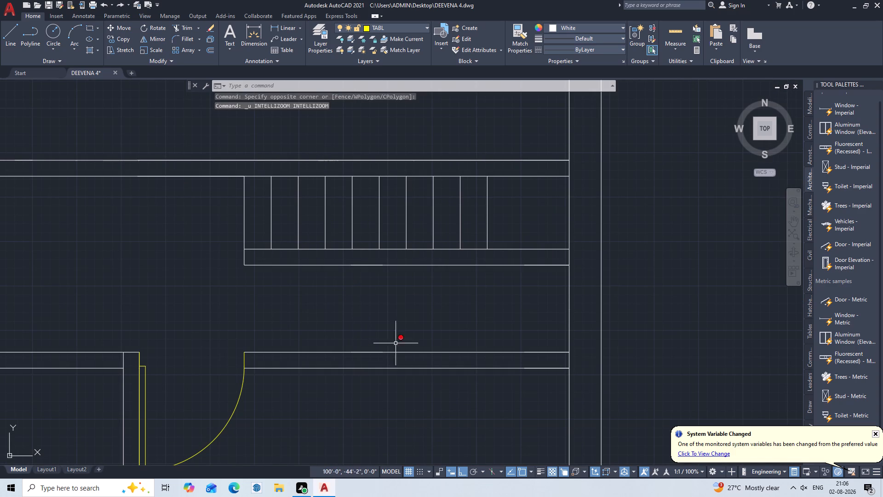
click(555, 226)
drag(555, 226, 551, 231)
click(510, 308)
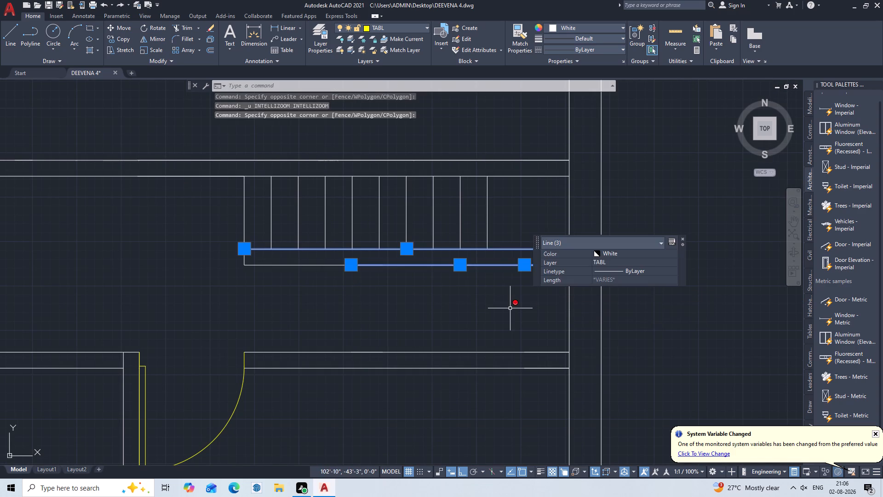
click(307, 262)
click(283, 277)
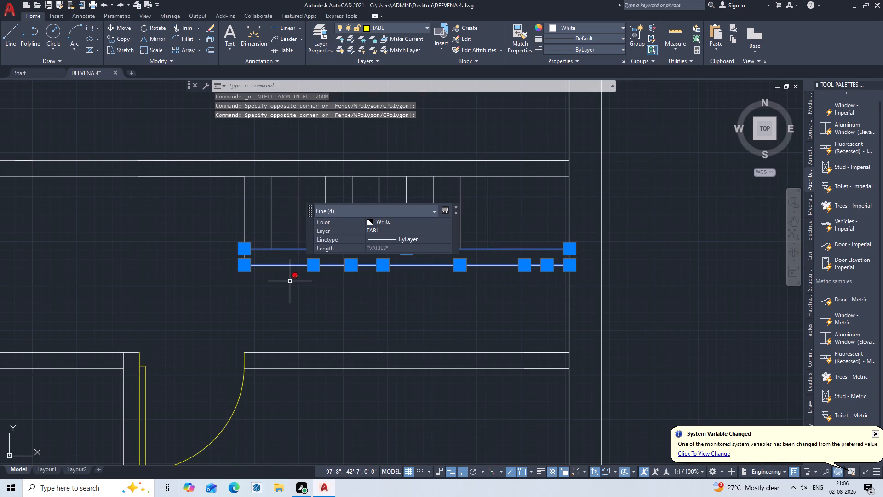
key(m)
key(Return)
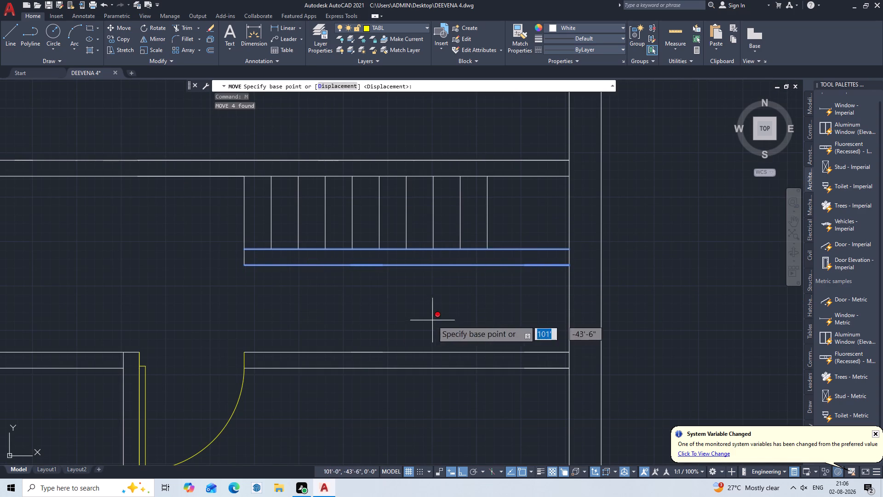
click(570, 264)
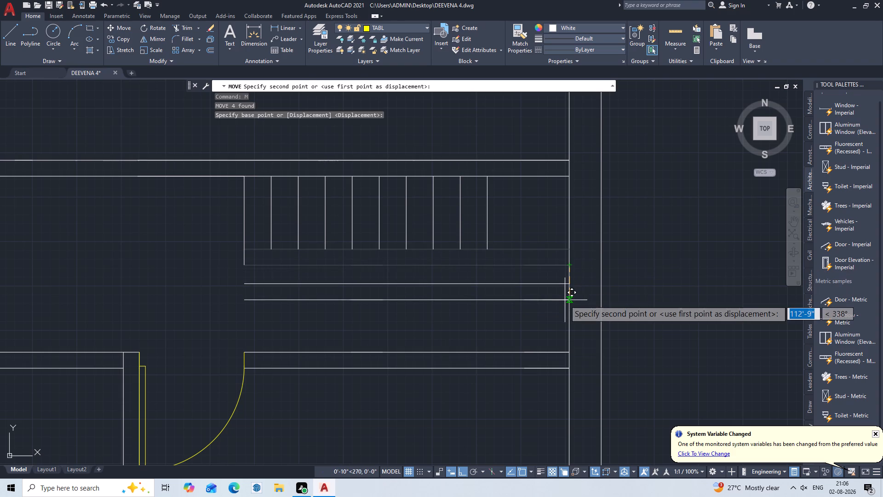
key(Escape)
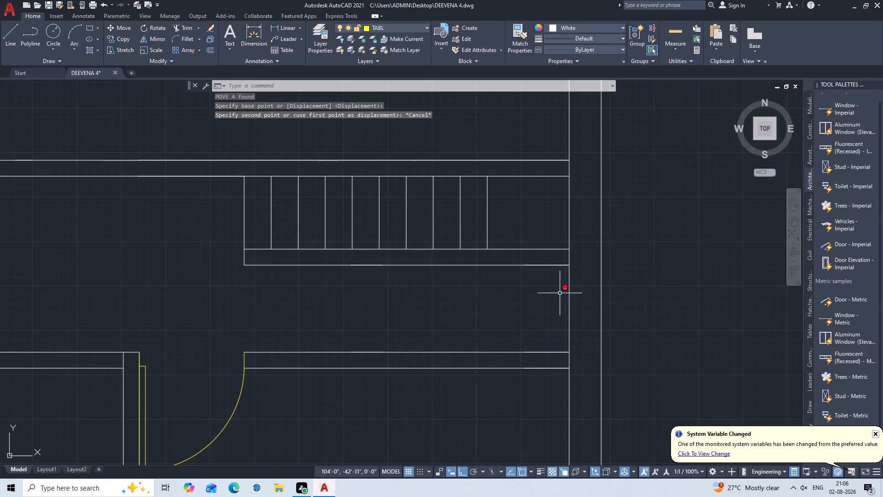
Erase the whole staircase in the corridor's east end, including its treads, west end line and south wall lines.
click(540, 223)
click(195, 299)
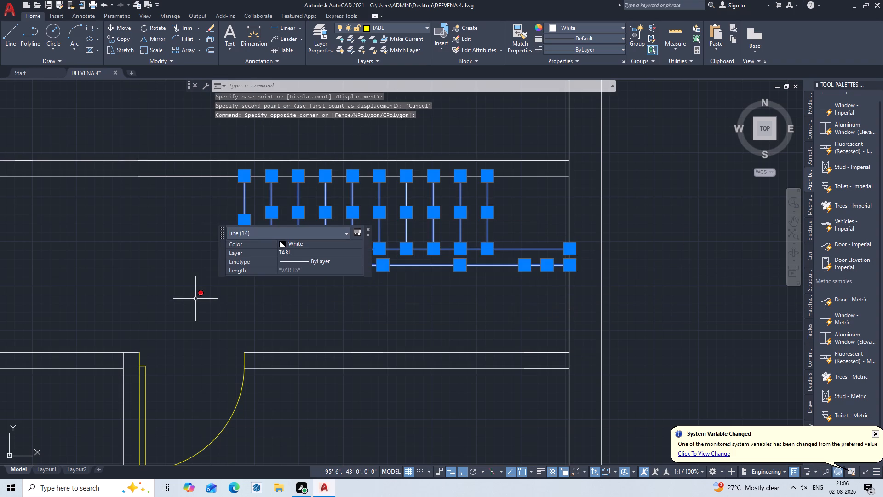
key(Delete)
scroll(398, 291, down, 1)
middle_drag(398, 291, 419, 284)
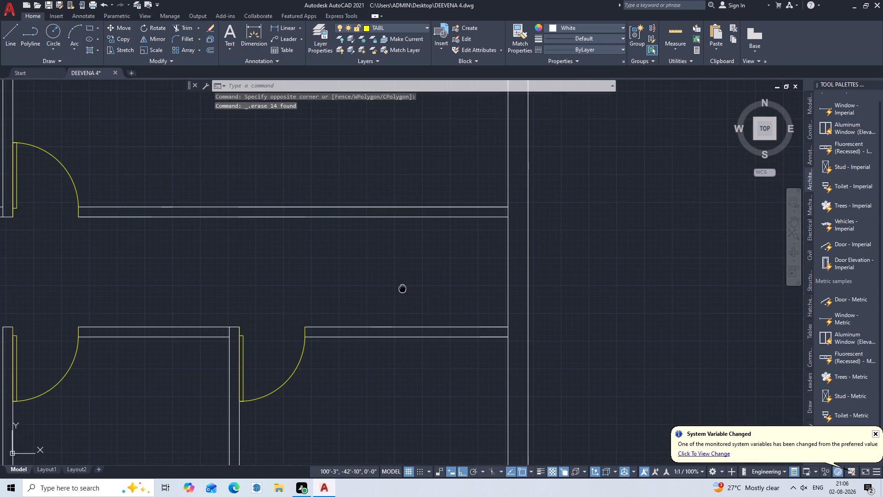
middle_drag(419, 284, 451, 276)
middle_click(451, 276)
scroll(451, 276, down, 1)
middle_drag(452, 264, 464, 263)
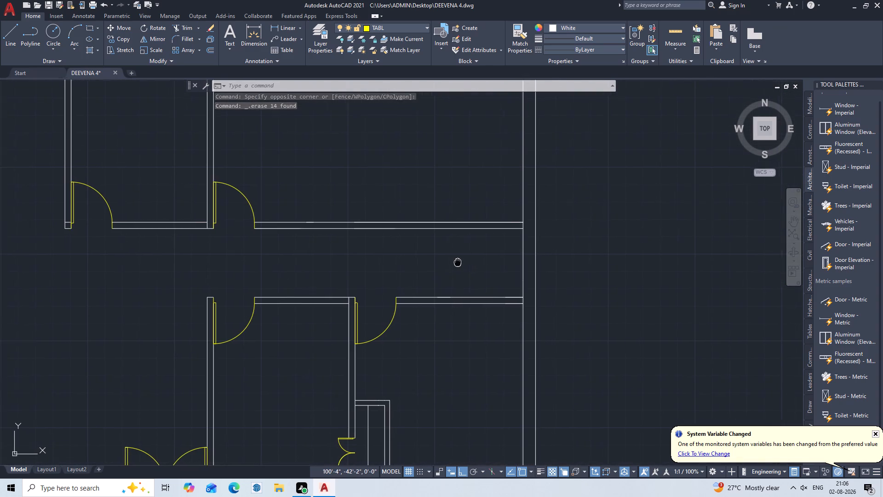
Erase the partition wall dividing the rooms south of the corridor, with its small double door and the adjoining closet lines.
middle_drag(464, 263, 578, 261)
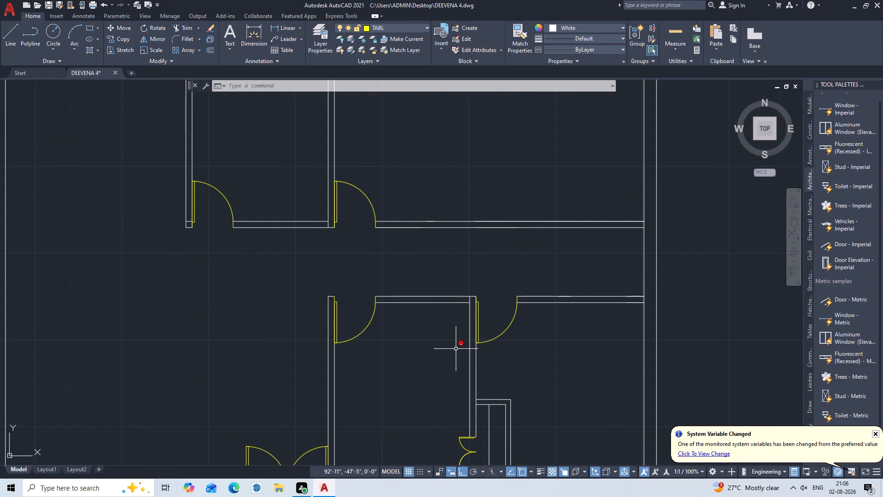
scroll(456, 349, down, 1)
middle_drag(431, 353, 505, 351)
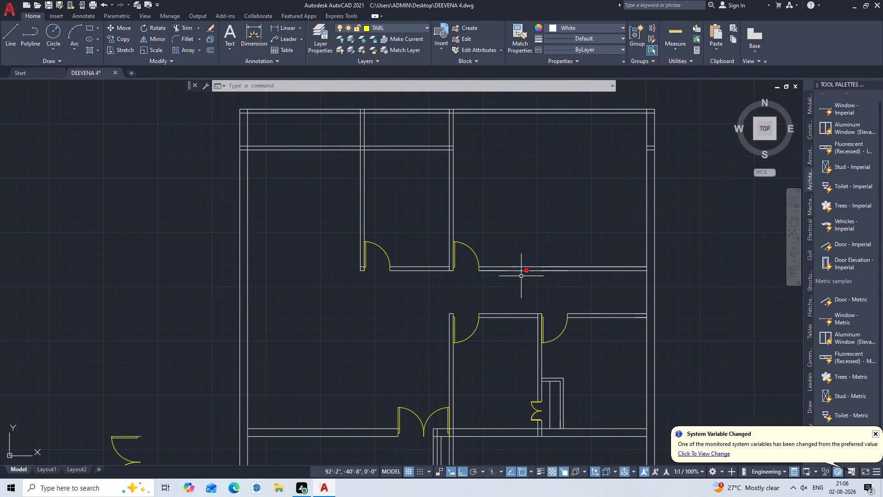
scroll(521, 276, down, 1)
middle_drag(498, 332, 512, 298)
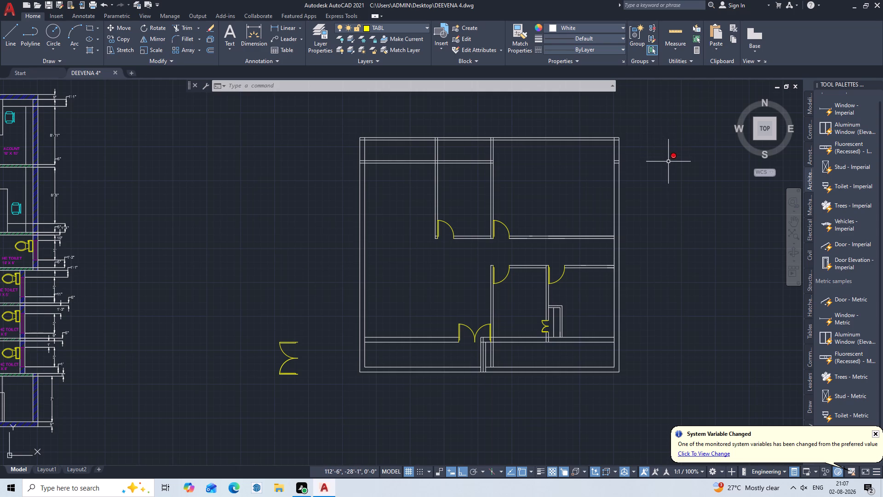
scroll(573, 291, up, 1)
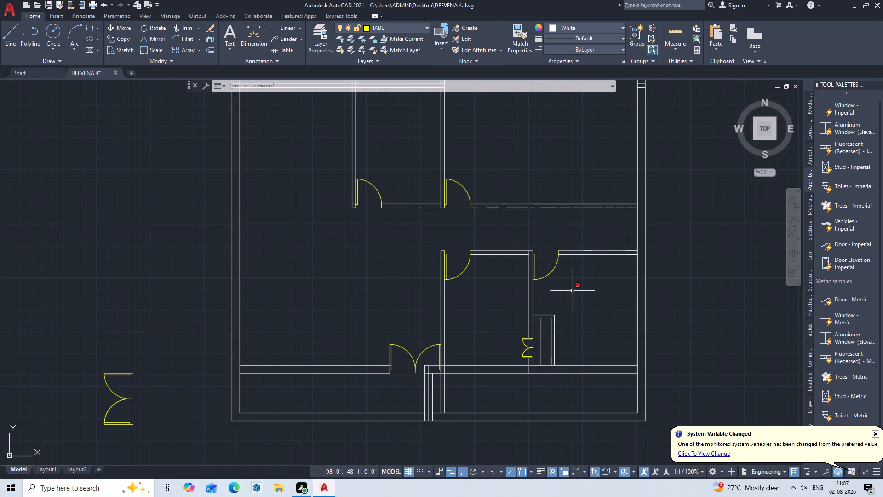
middle_drag(573, 291, 608, 260)
scroll(594, 274, up, 2)
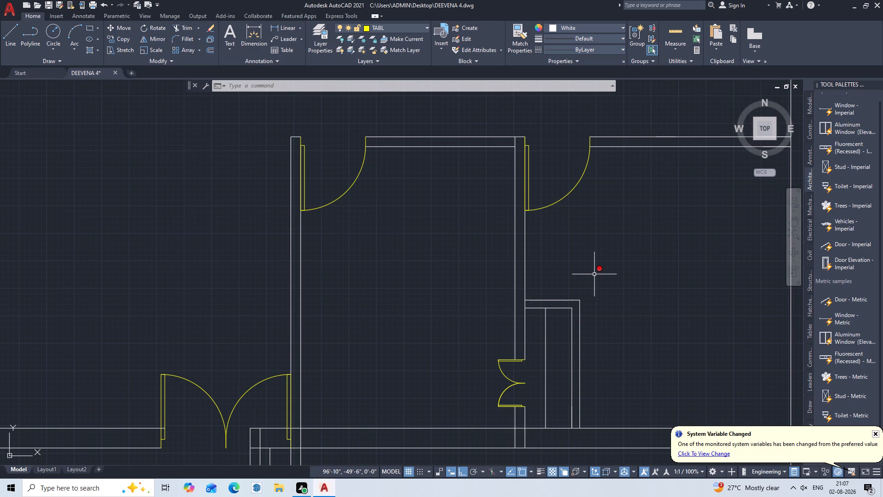
middle_drag(586, 225, 607, 315)
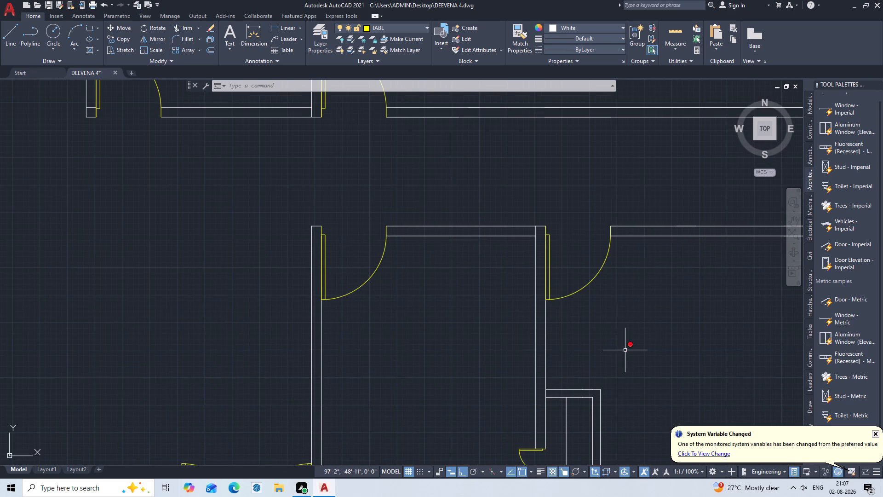
middle_drag(625, 351, 613, 245)
scroll(613, 245, down, 2)
drag(619, 261, 610, 266)
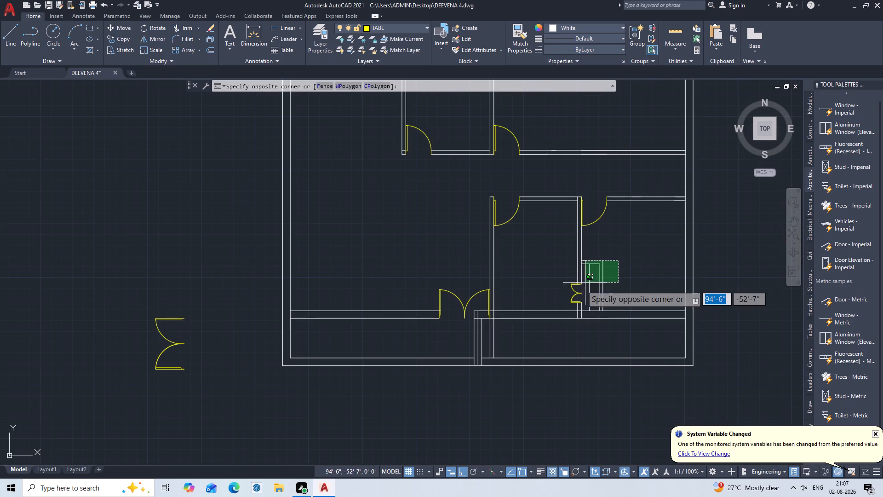
double_click(564, 303)
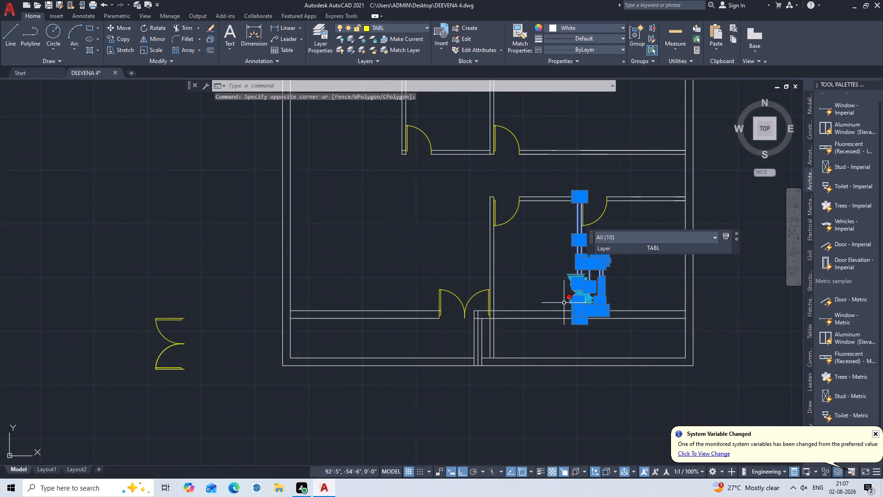
key(Delete)
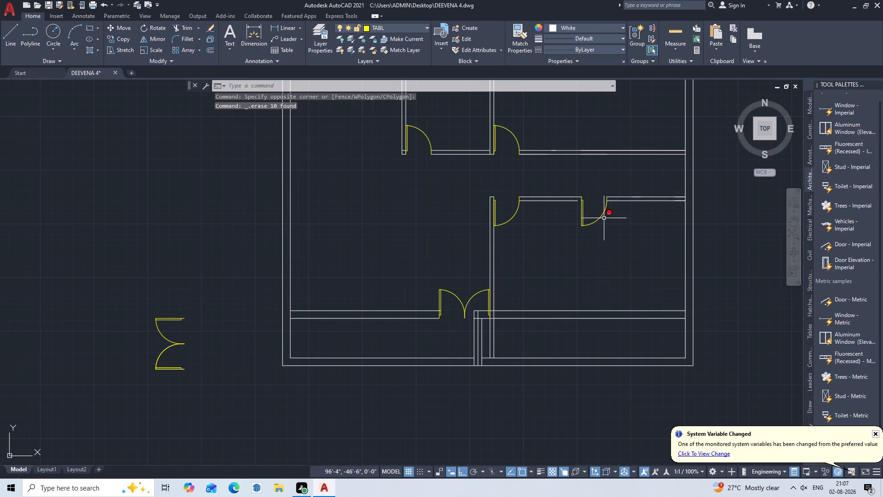
Erase the single door in the corridor's south wall beside the erased partition, plus the leftover line fragment at its opening.
double_click(597, 215)
click(573, 242)
key(Delete)
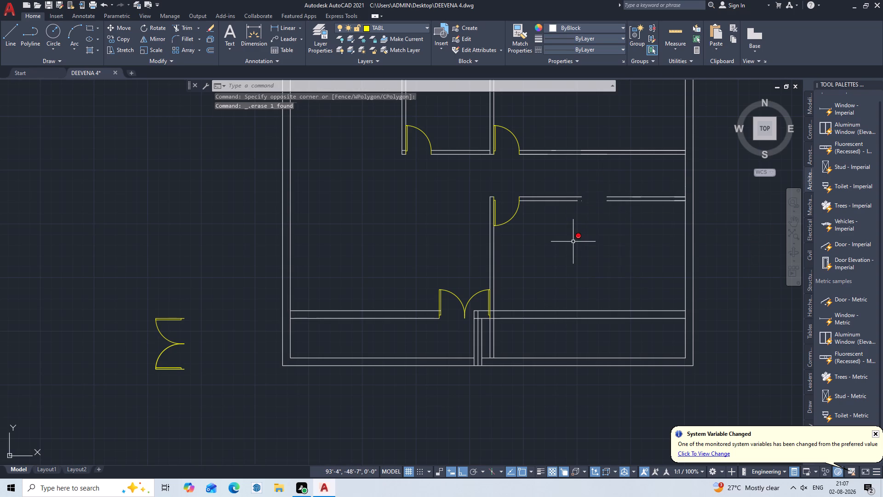
scroll(579, 237, up, 1)
middle_drag(594, 197, 567, 245)
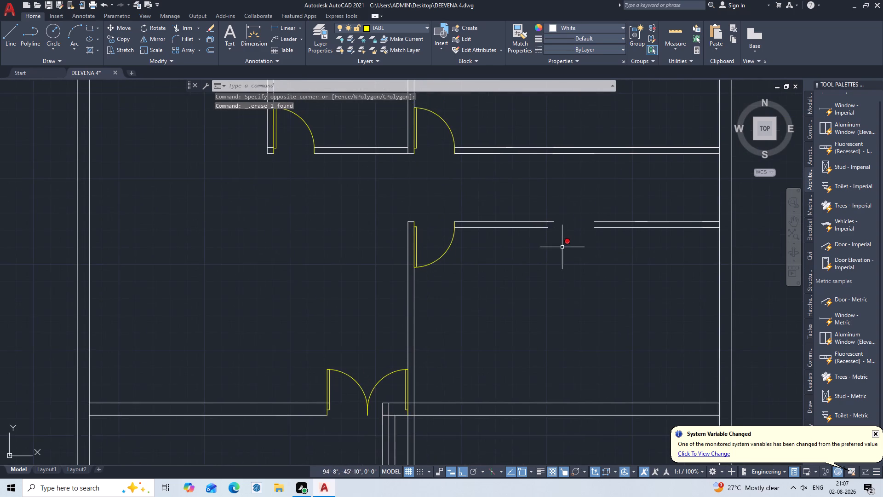
scroll(556, 229, up, 1)
double_click(553, 224)
click(546, 241)
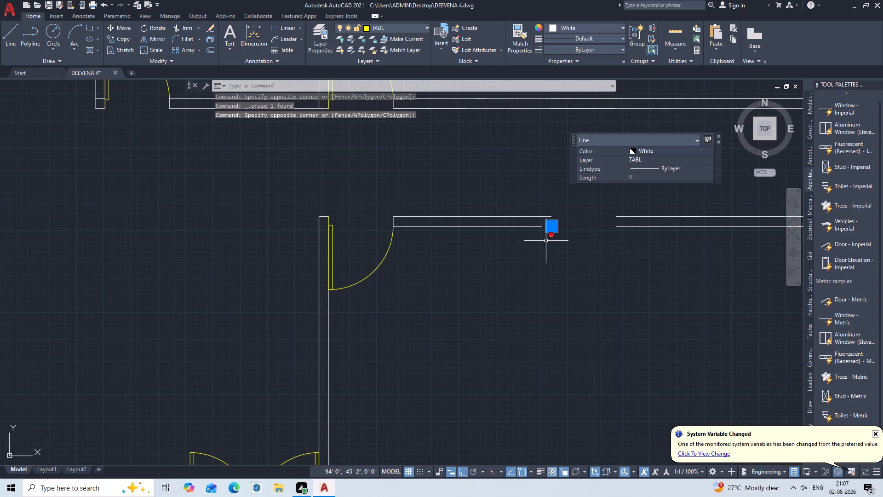
key(Delete)
Extend both lines of the corridor's south wall westward across the erased door's opening to close the wall.
text(EX)
key(Return)
drag(520, 205, 514, 216)
click(473, 297)
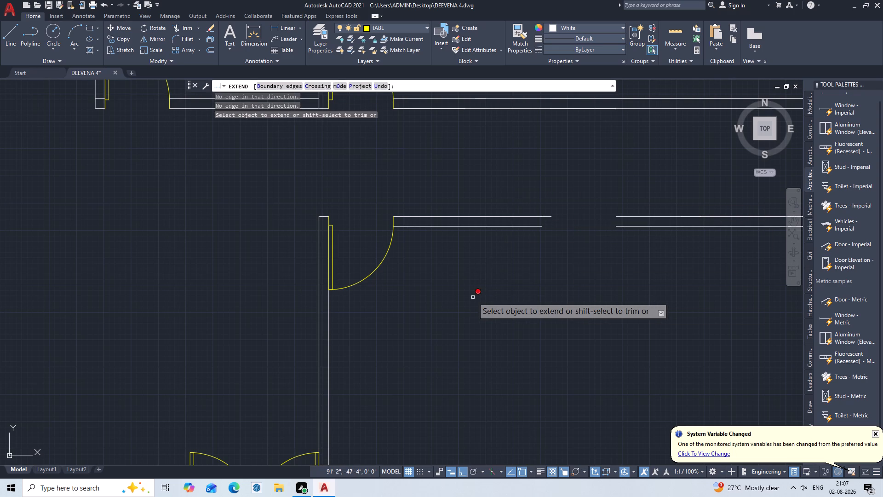
drag(520, 186, 515, 202)
drag(500, 258, 498, 277)
drag(498, 277, 500, 271)
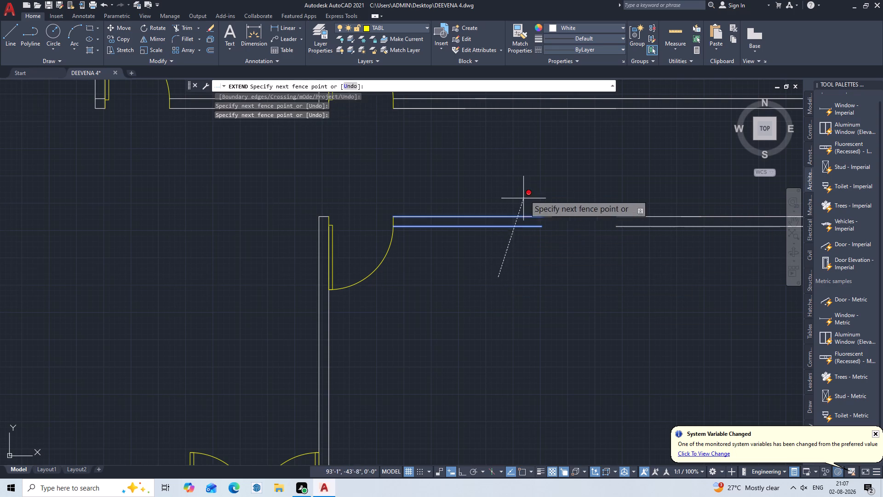
double_click(539, 162)
triple_click(539, 168)
click(546, 268)
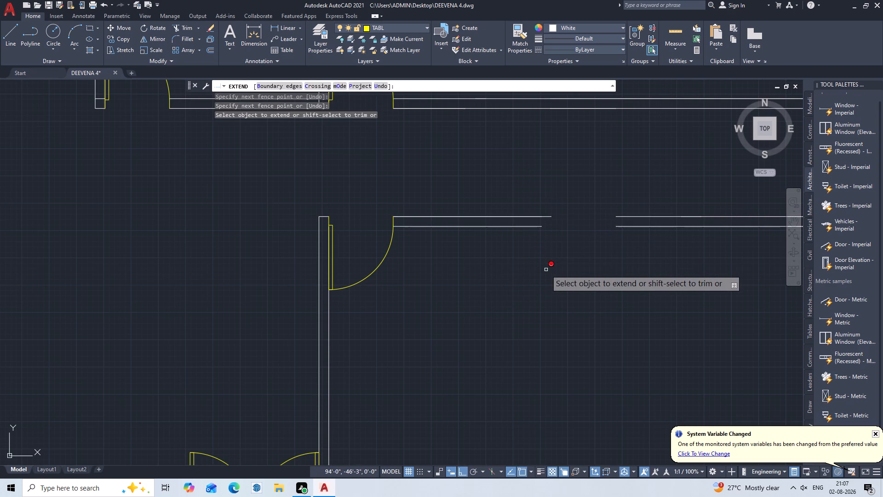
drag(535, 256, 535, 252)
click(545, 191)
triple_click(632, 204)
drag(632, 203, 630, 212)
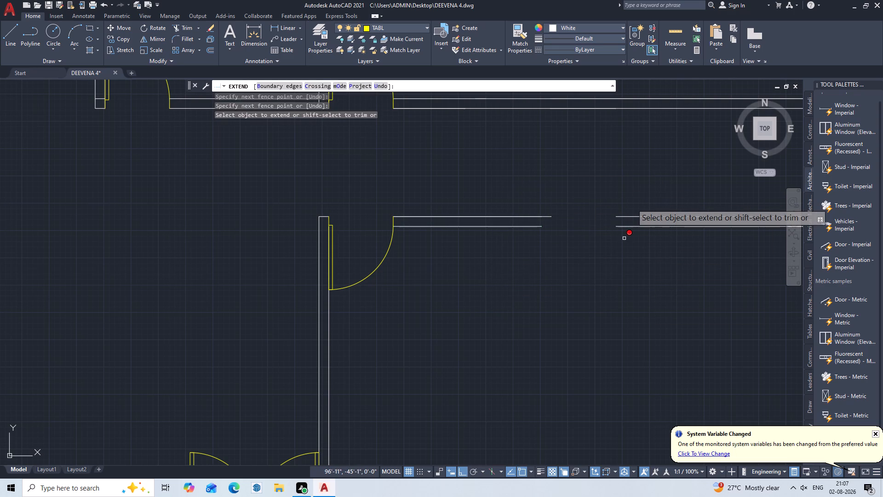
drag(640, 280, 643, 266)
click(666, 192)
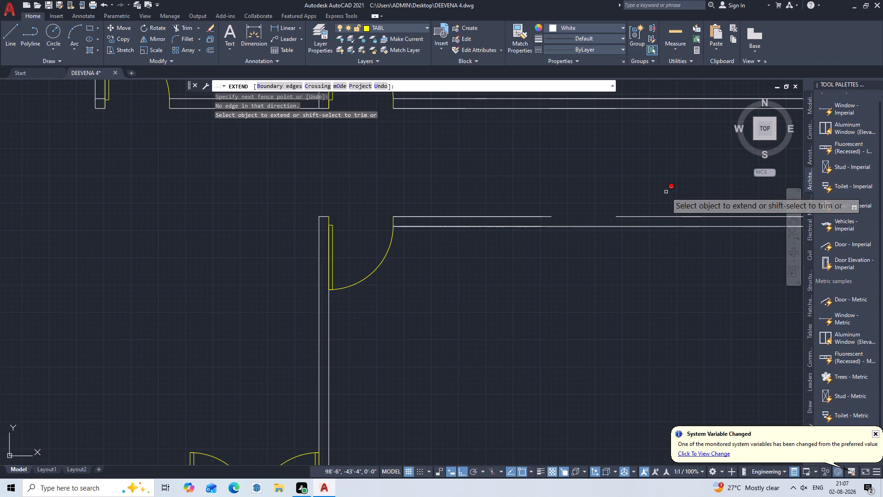
click(654, 213)
click(645, 223)
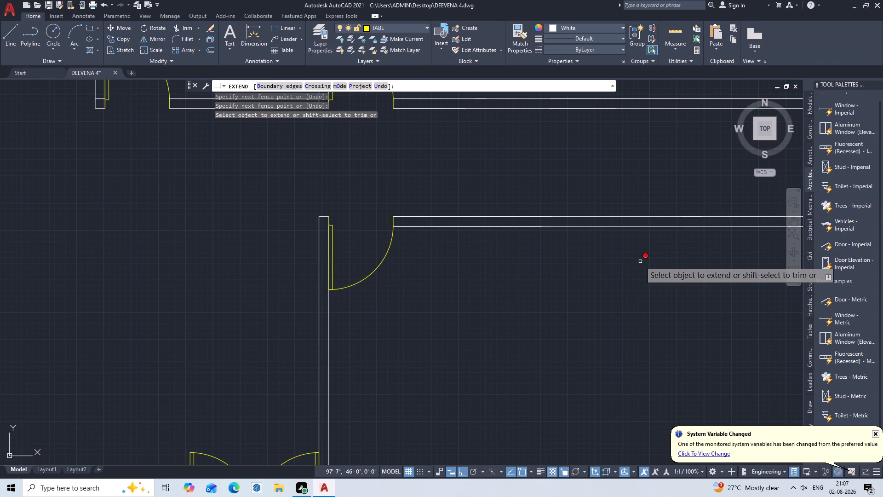
key(Escape)
key(Escape)
key(Escape)
key(Escape)
key(Escape)
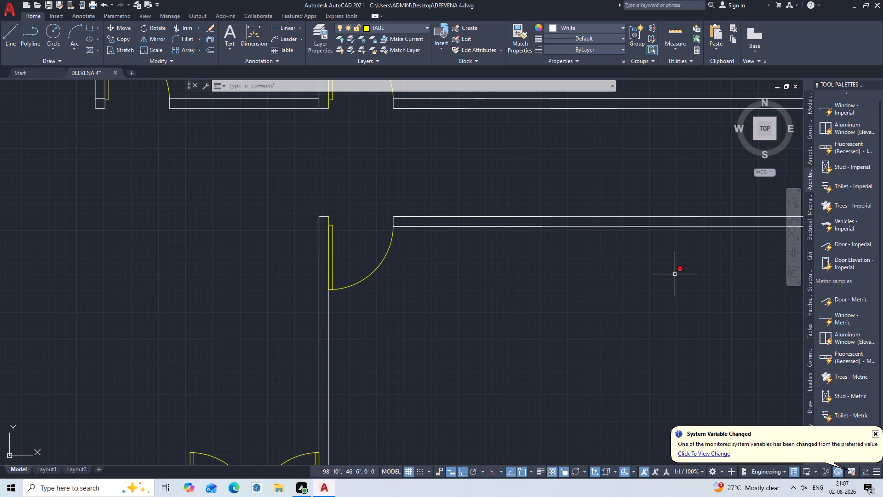
Examine the floor plan around the corridor, its doors and the merged southeast room.
scroll(610, 333, down, 1)
middle_drag(609, 335, 608, 333)
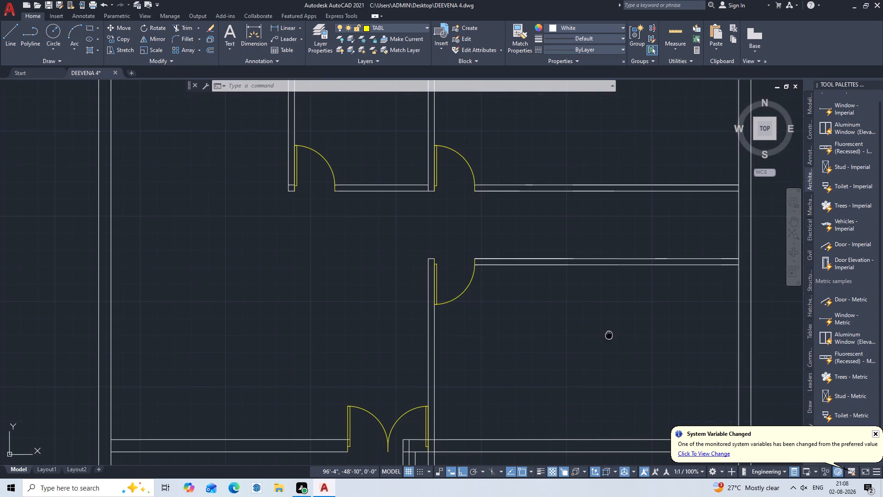
middle_drag(608, 333, 553, 294)
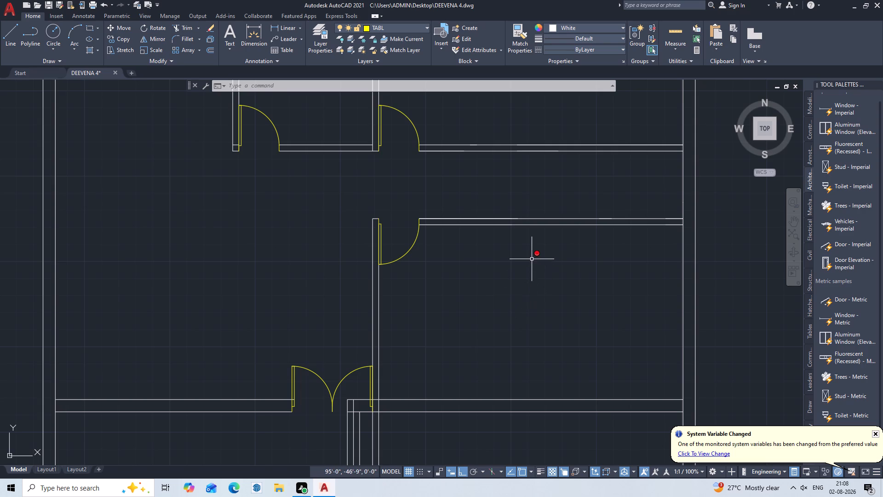
scroll(532, 259, down, 2)
middle_drag(532, 259, 545, 298)
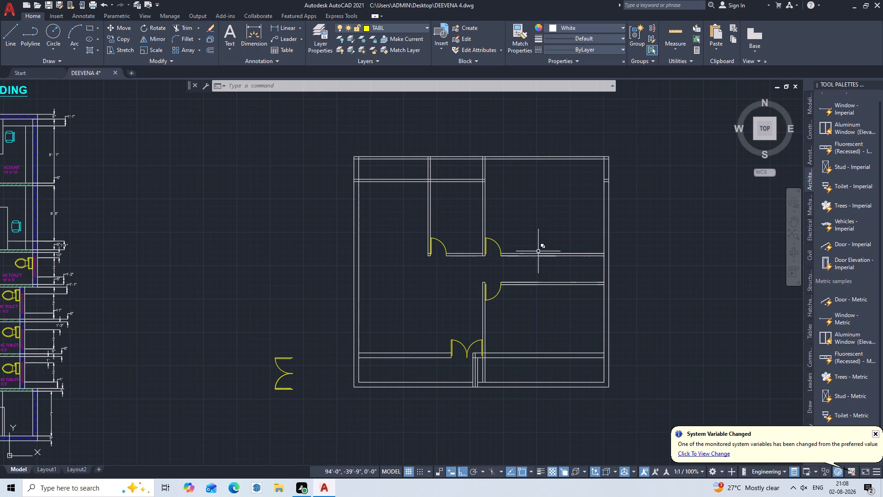
scroll(530, 264, up, 1)
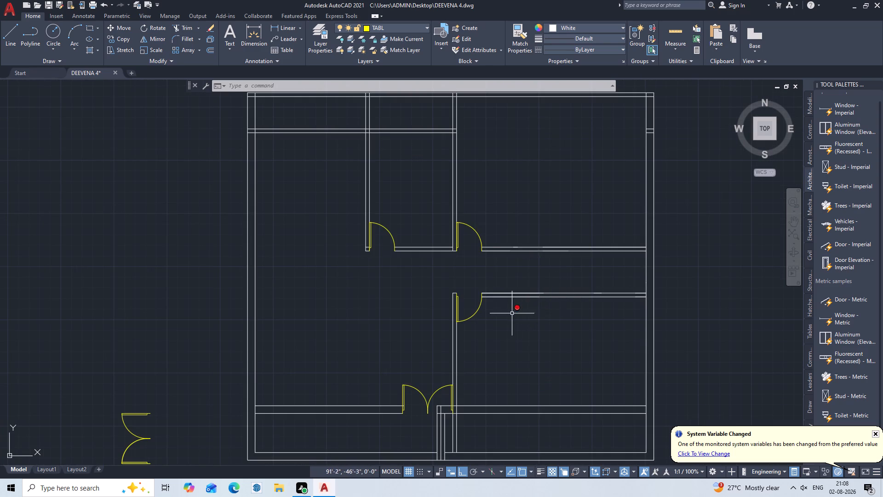
scroll(510, 272, up, 1)
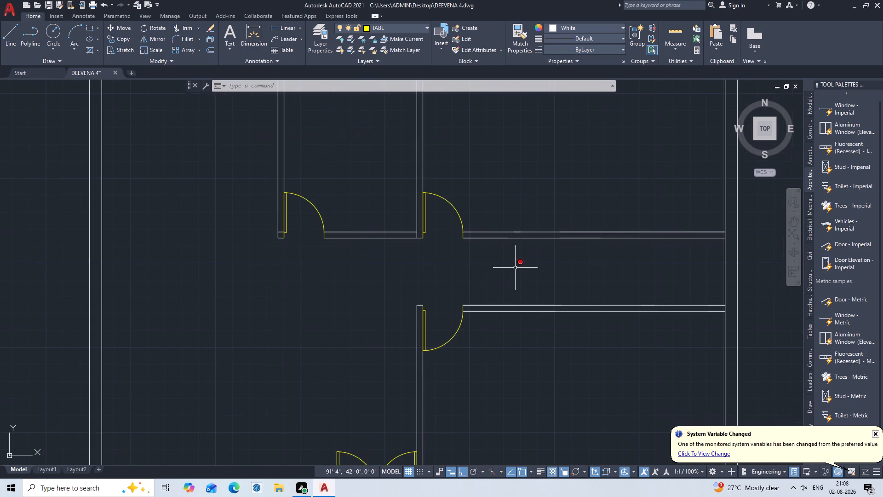
scroll(515, 268, up, 2)
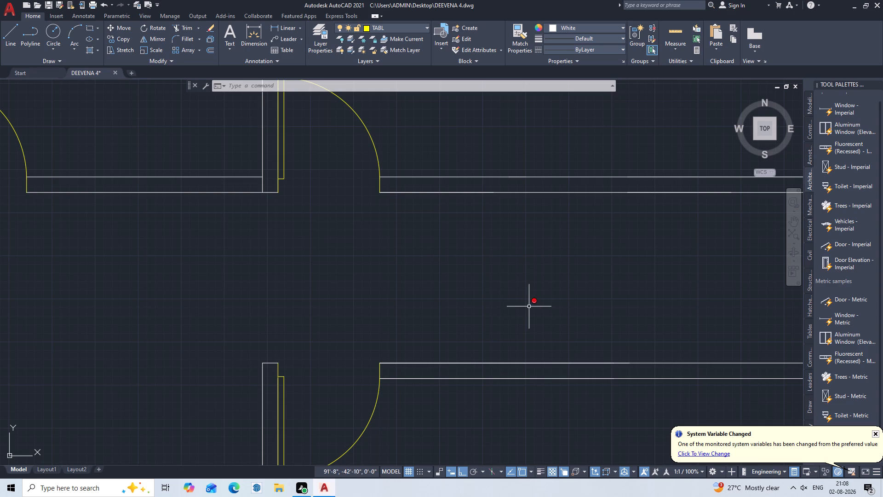
scroll(573, 317, down, 2)
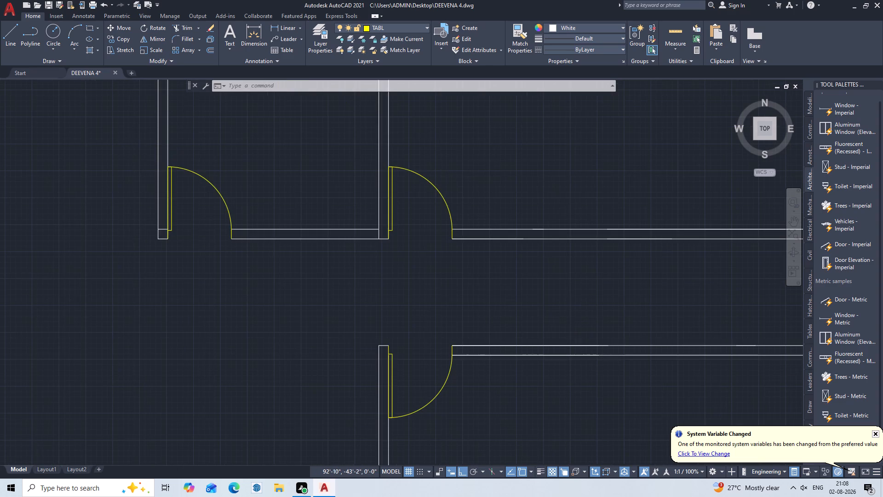
middle_drag(539, 354, 587, 298)
scroll(593, 303, down, 1)
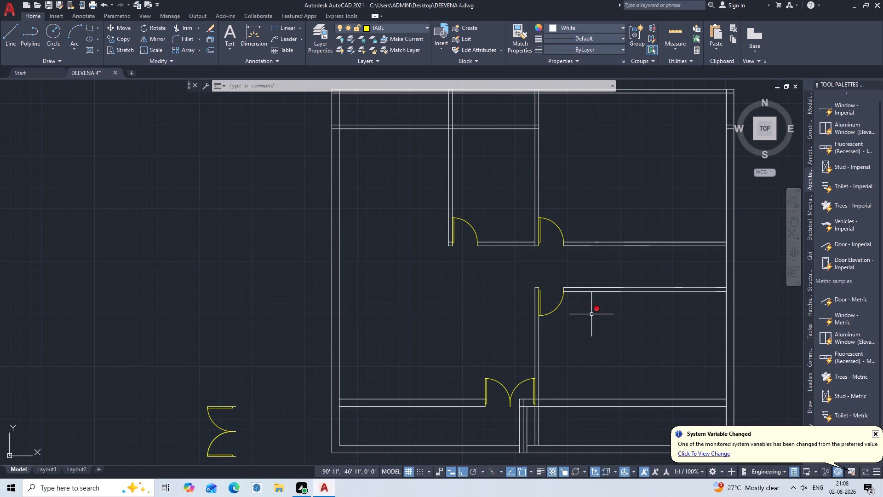
scroll(641, 253, down, 1)
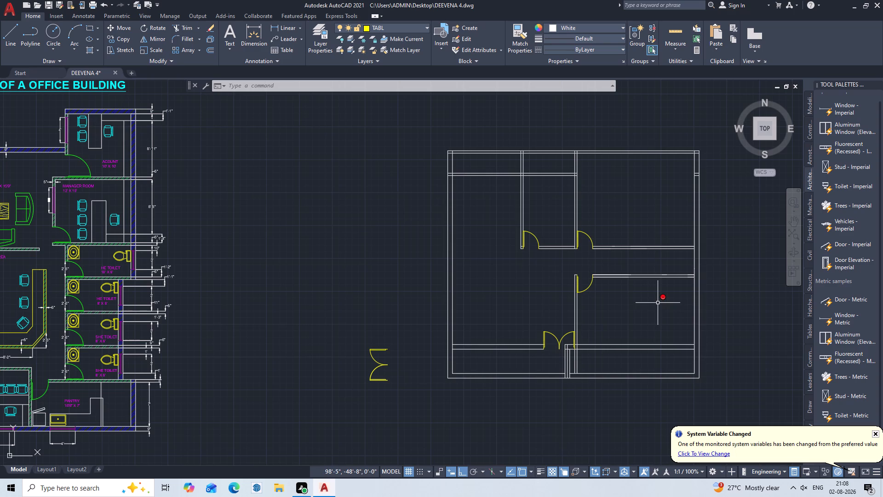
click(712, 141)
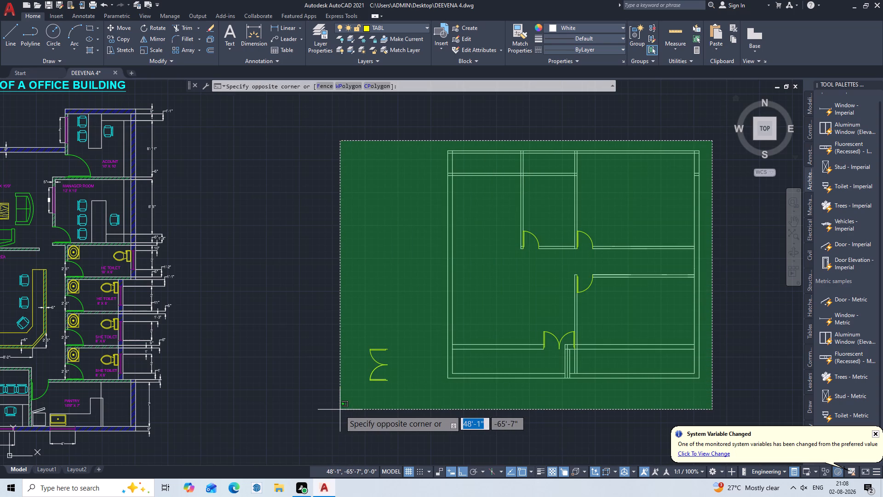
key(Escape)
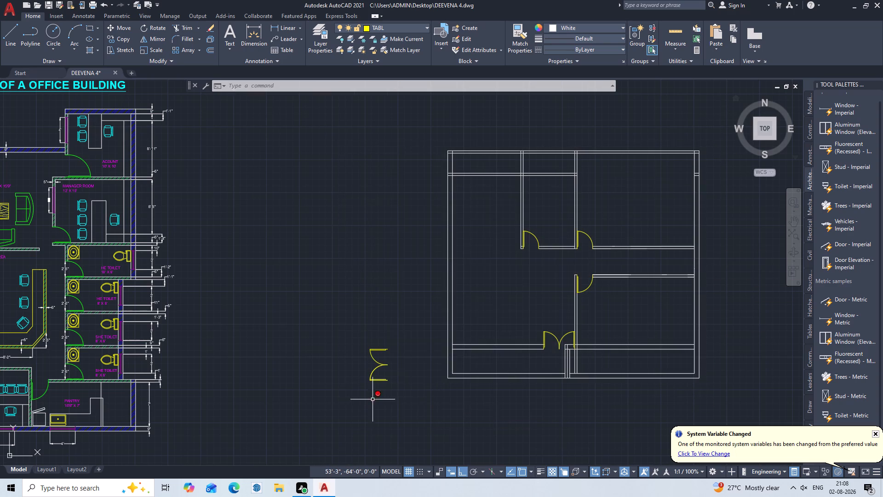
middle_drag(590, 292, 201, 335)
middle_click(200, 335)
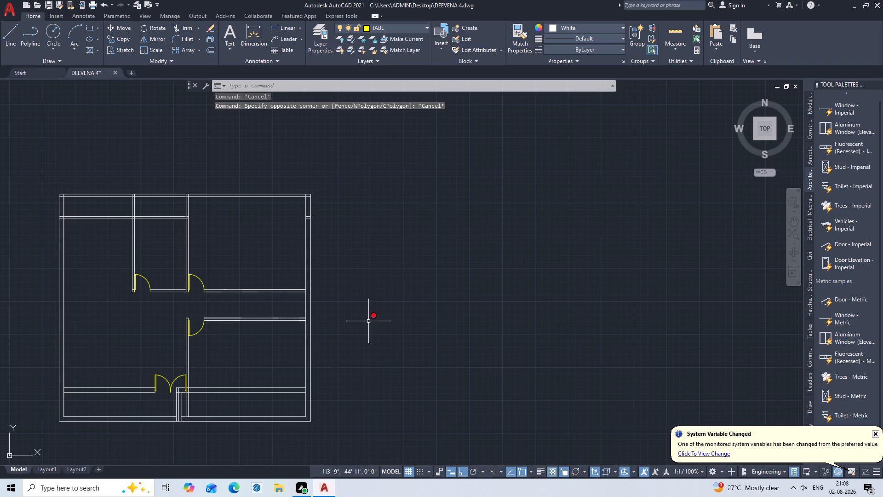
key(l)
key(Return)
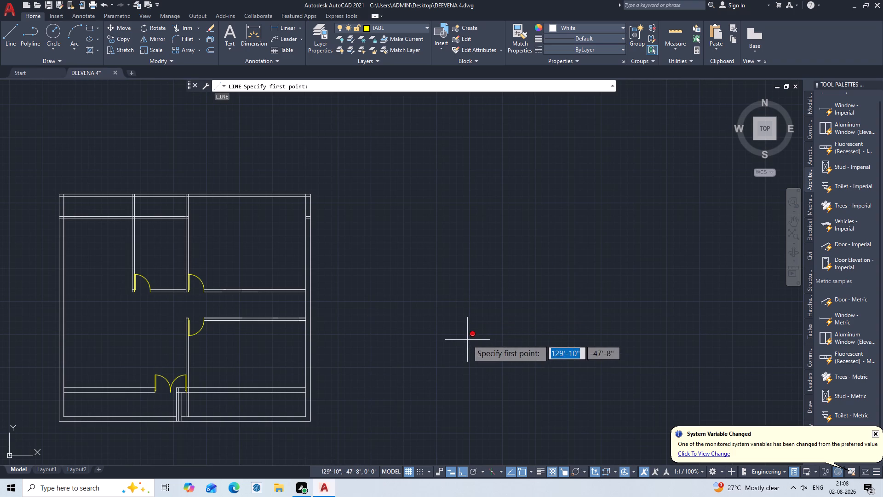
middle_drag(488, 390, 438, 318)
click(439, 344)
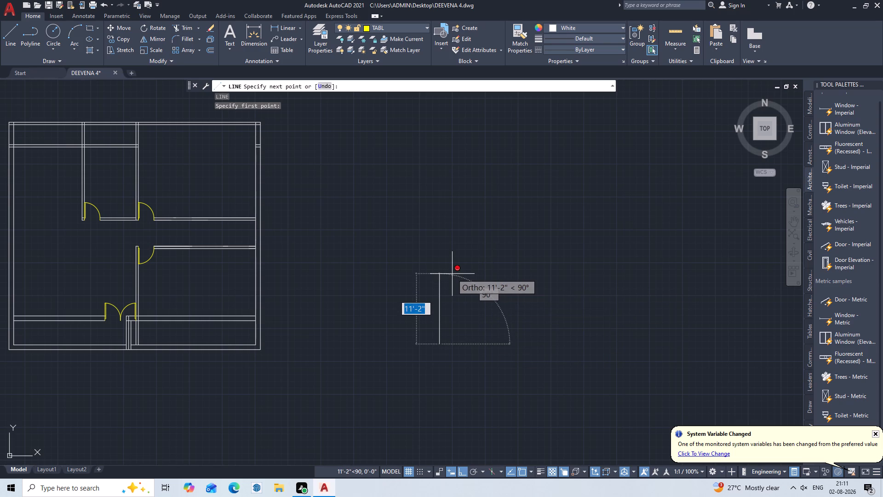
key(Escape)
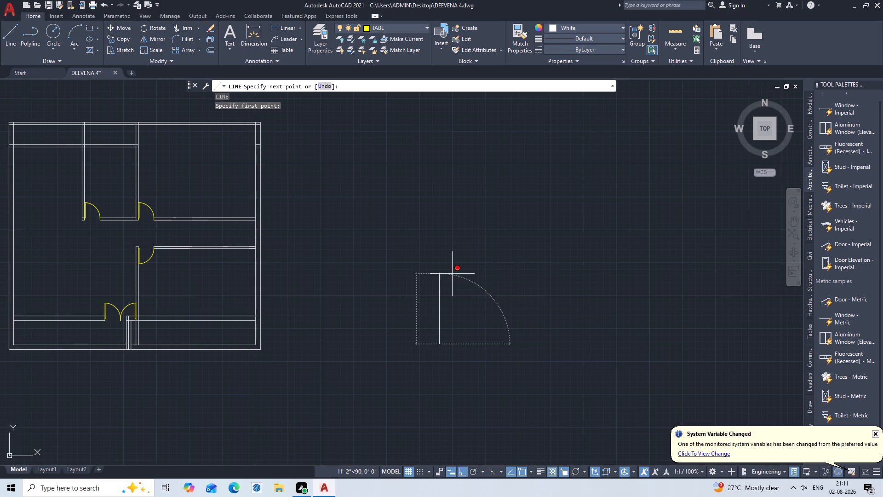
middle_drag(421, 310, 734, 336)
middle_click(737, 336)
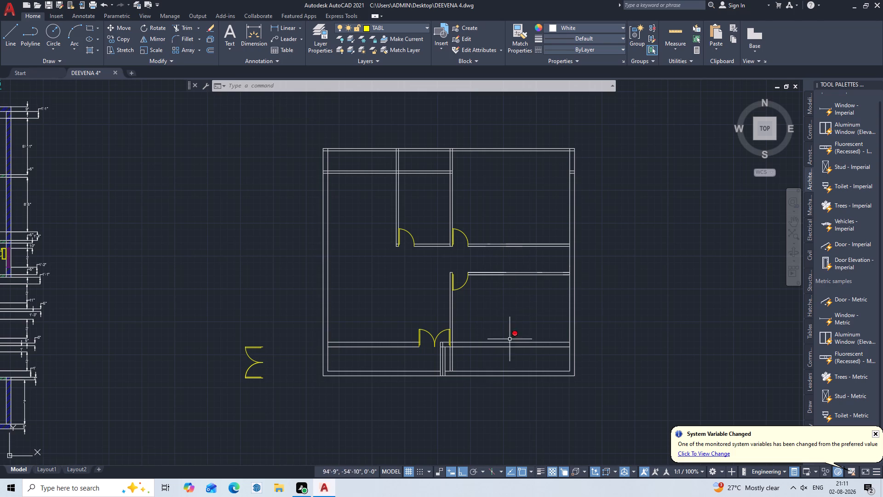
Erase the single door at the west end of the corridor's south wall, beside the partition corner.
click(460, 287)
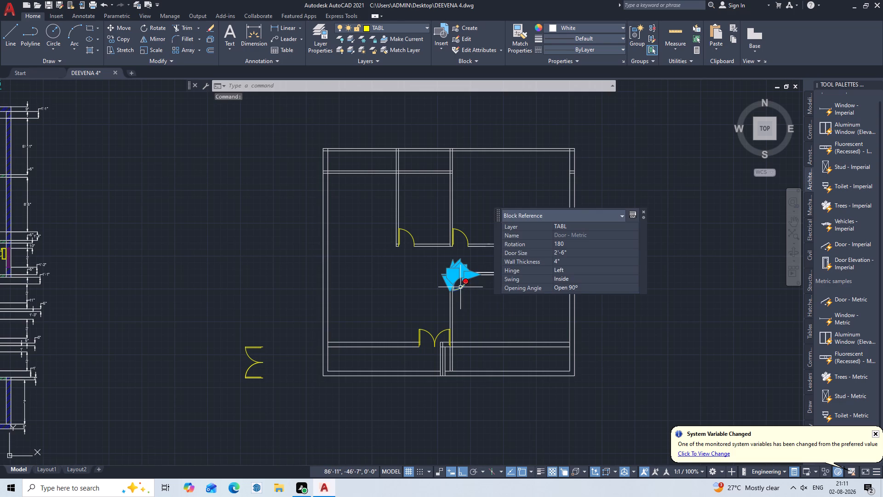
key(Delete)
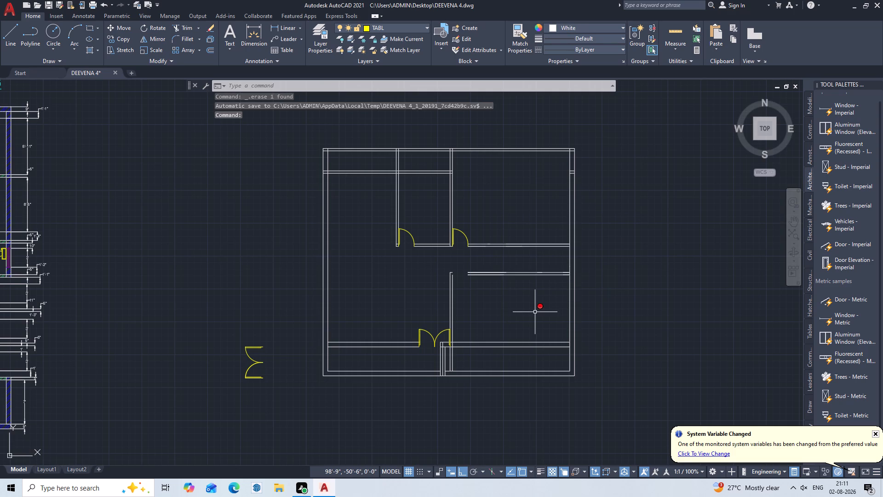
key(Escape)
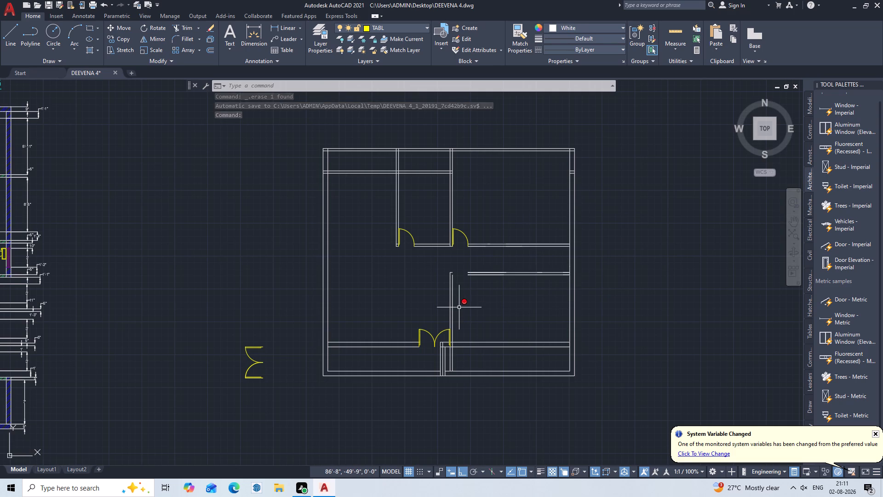
key(Escape)
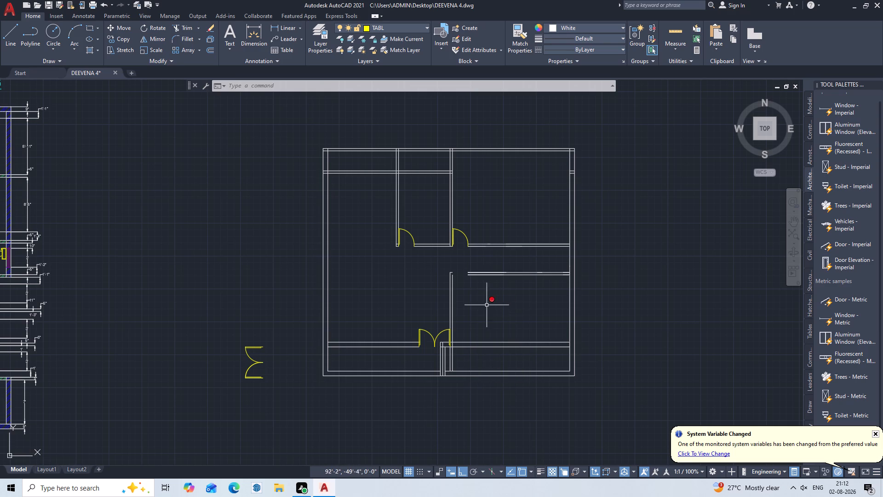
Extend both lines of the corridor's south wall west across the erased door's opening to meet the partition corner.
scroll(477, 311, up, 3)
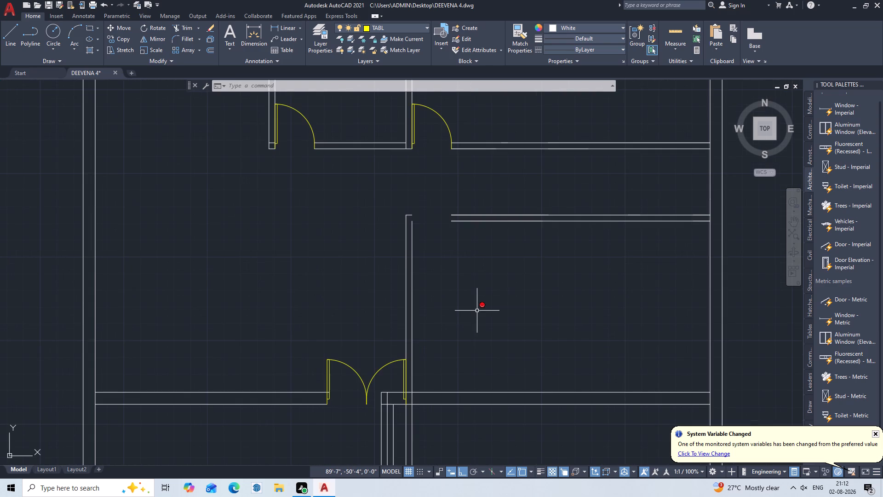
middle_drag(470, 238, 527, 321)
scroll(510, 301, up, 2)
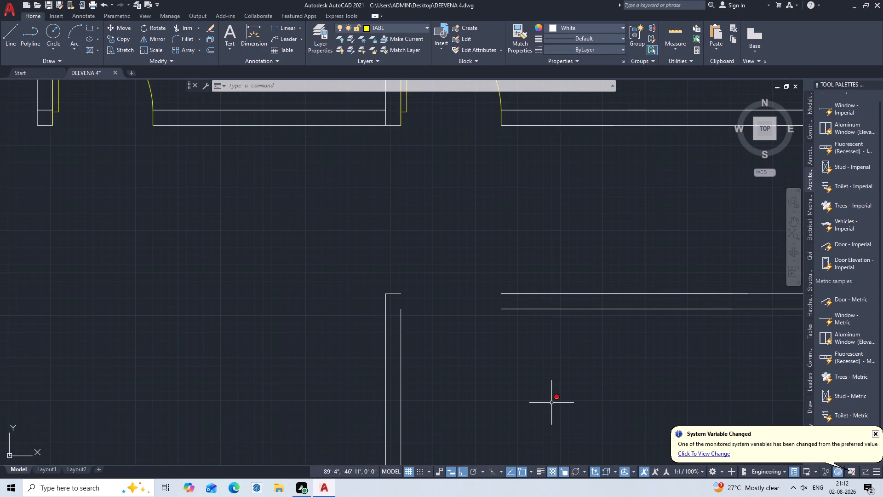
key(e)
key(x)
key(Return)
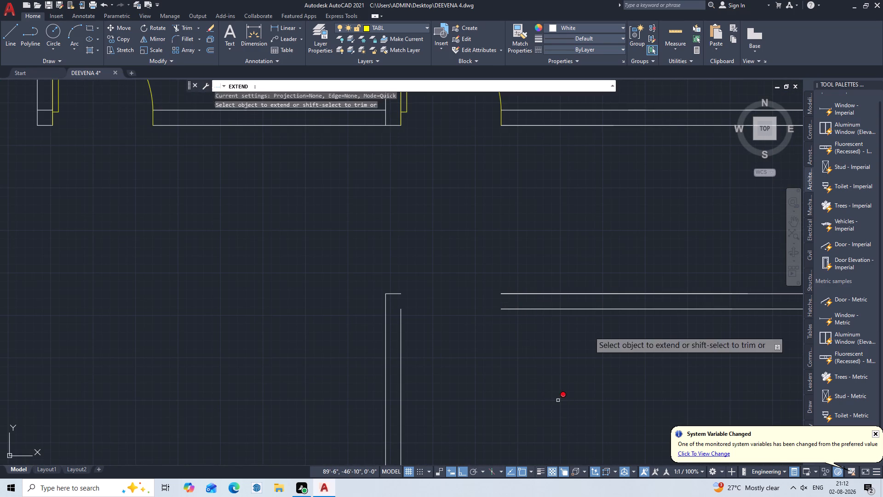
click(614, 258)
double_click(595, 369)
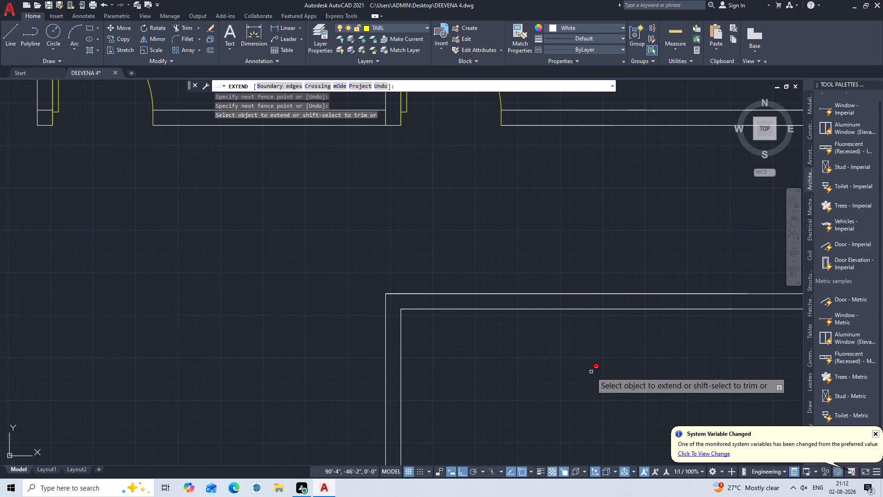
key(Escape)
Examine the corridor, the doors on its north side and the closed southeast room.
scroll(592, 348, down, 1)
middle_drag(576, 374, 581, 297)
middle_click(581, 297)
middle_drag(582, 294, 585, 289)
scroll(584, 300, down, 1)
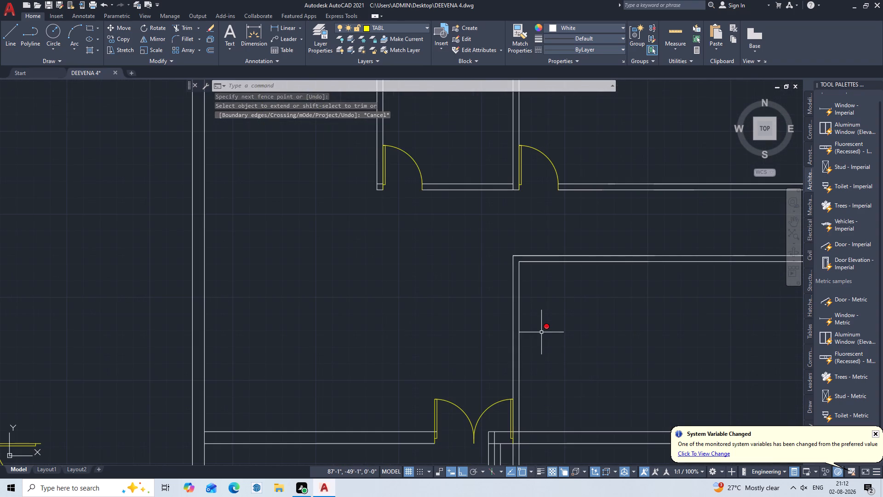
middle_drag(541, 332, 433, 335)
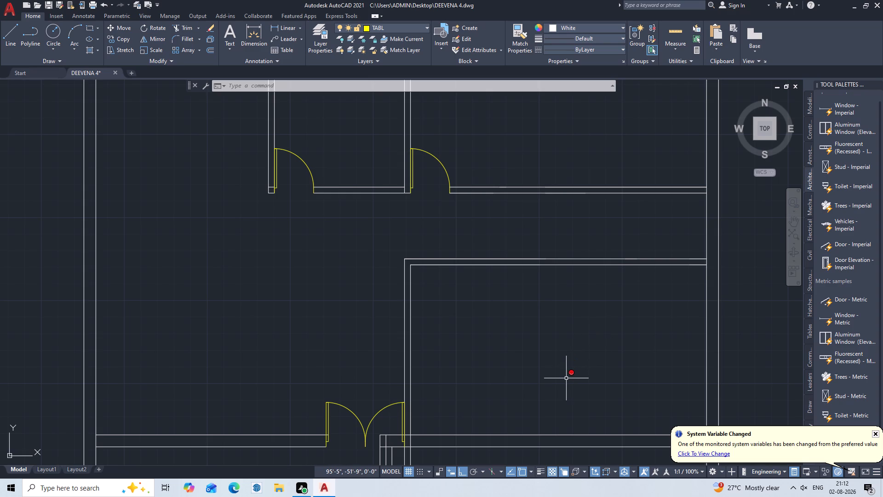
middle_drag(522, 368, 530, 449)
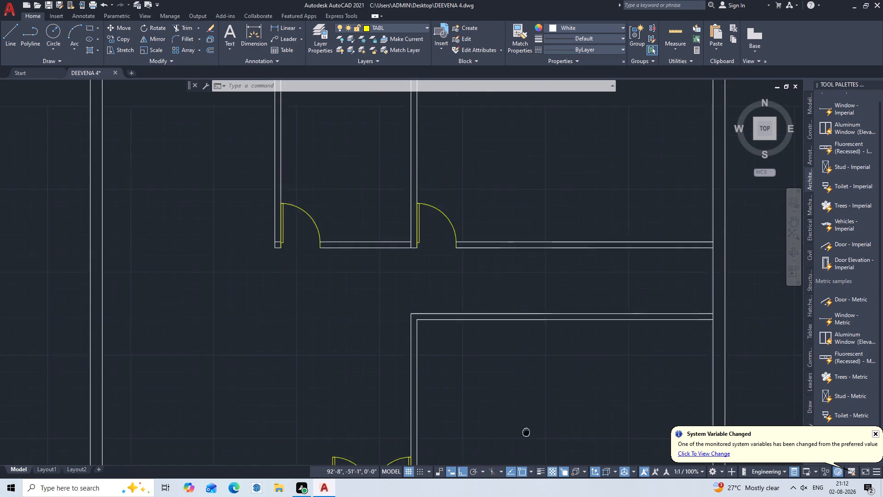
middle_drag(530, 449, 533, 459)
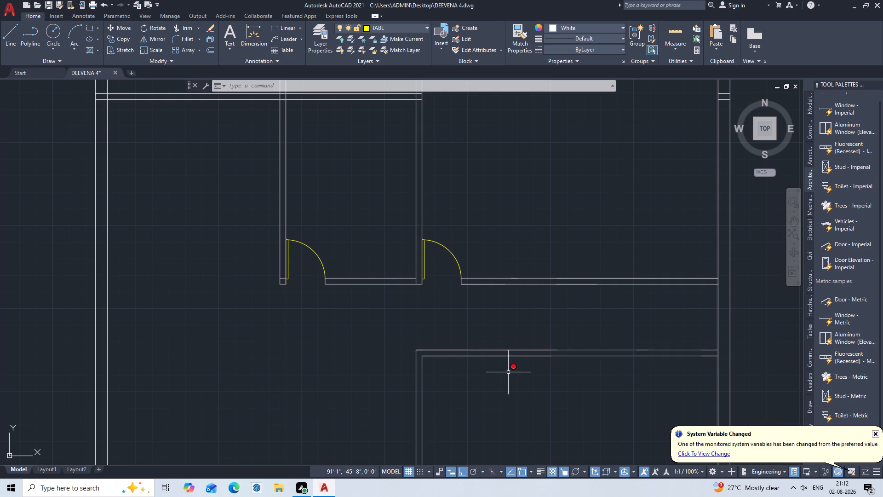
middle_drag(508, 372, 479, 278)
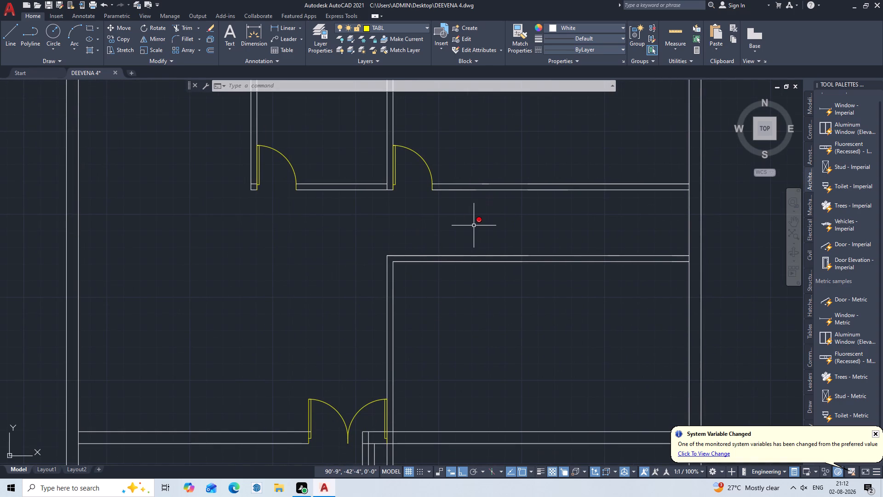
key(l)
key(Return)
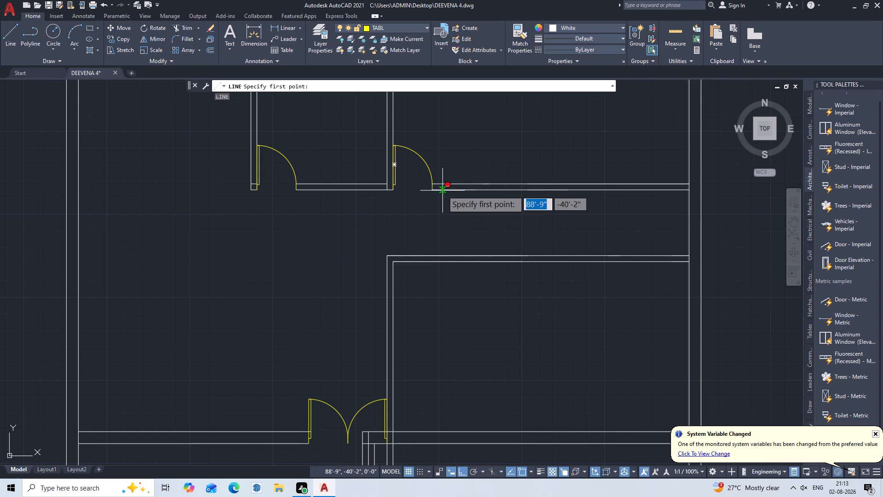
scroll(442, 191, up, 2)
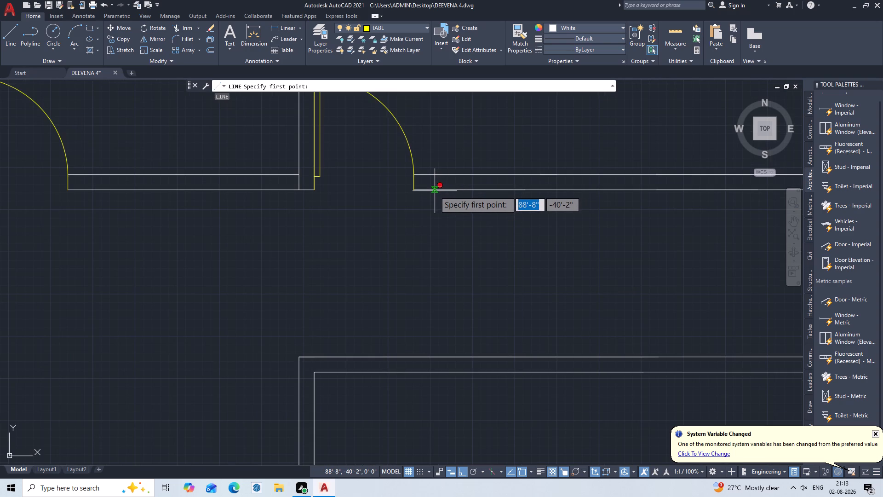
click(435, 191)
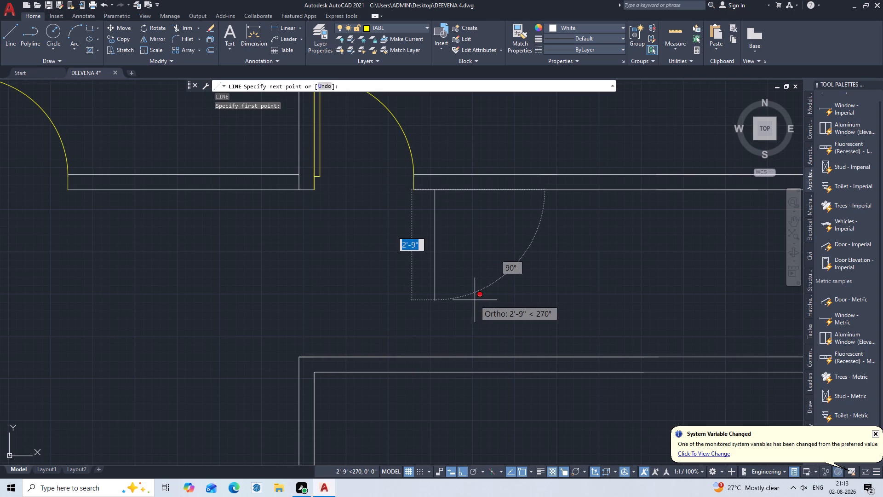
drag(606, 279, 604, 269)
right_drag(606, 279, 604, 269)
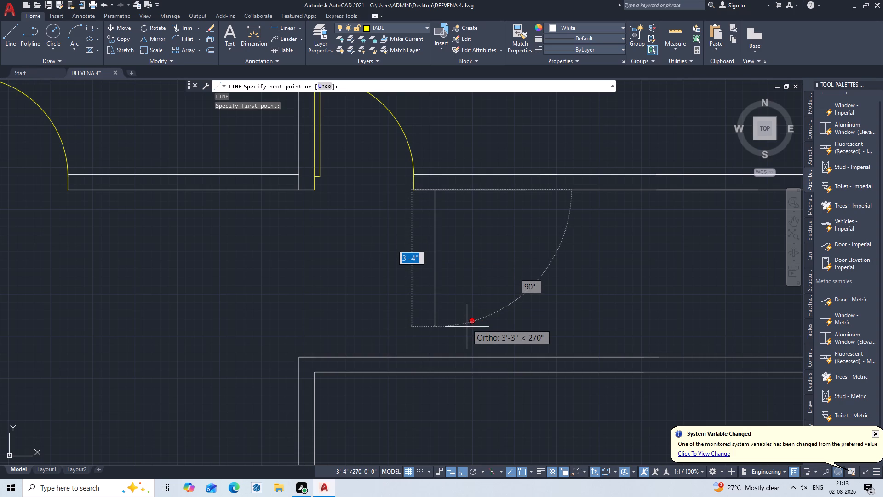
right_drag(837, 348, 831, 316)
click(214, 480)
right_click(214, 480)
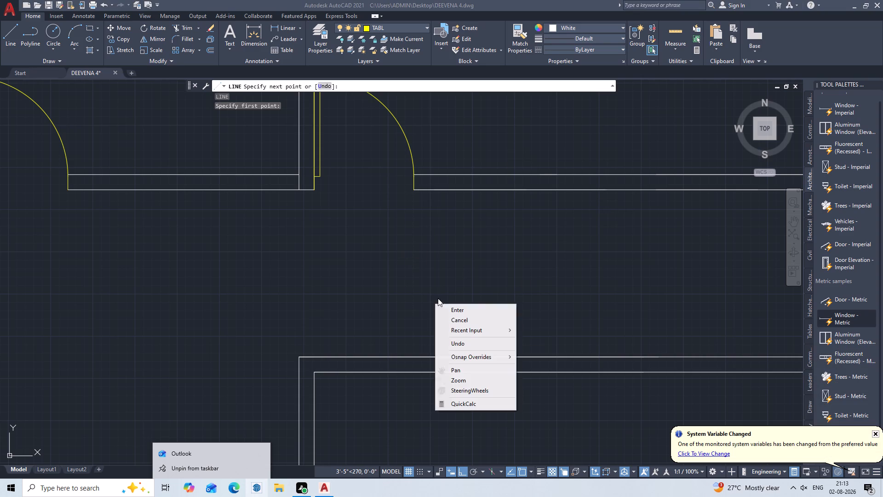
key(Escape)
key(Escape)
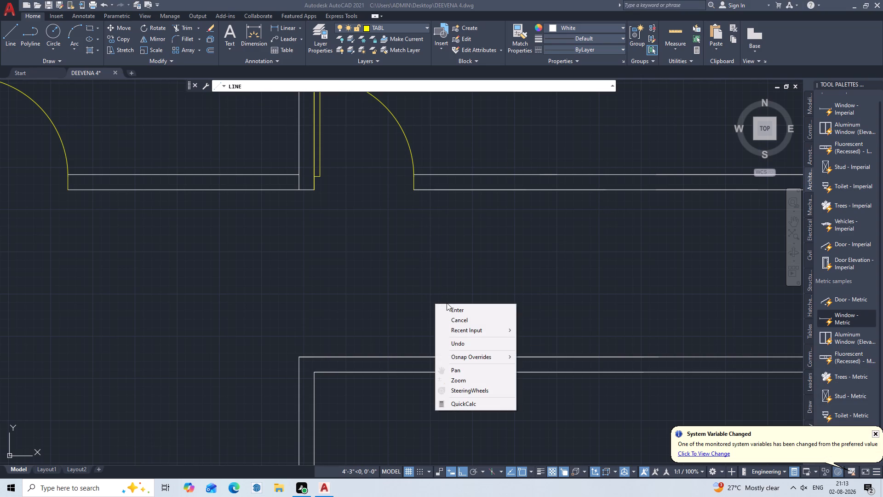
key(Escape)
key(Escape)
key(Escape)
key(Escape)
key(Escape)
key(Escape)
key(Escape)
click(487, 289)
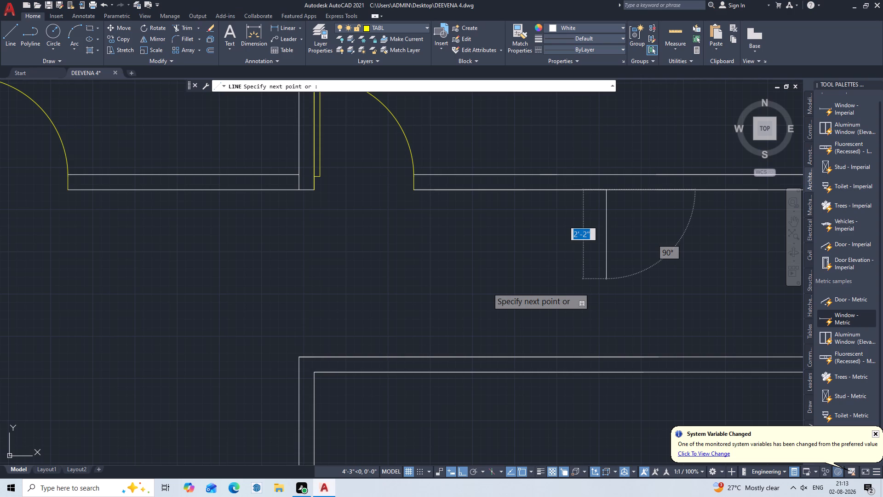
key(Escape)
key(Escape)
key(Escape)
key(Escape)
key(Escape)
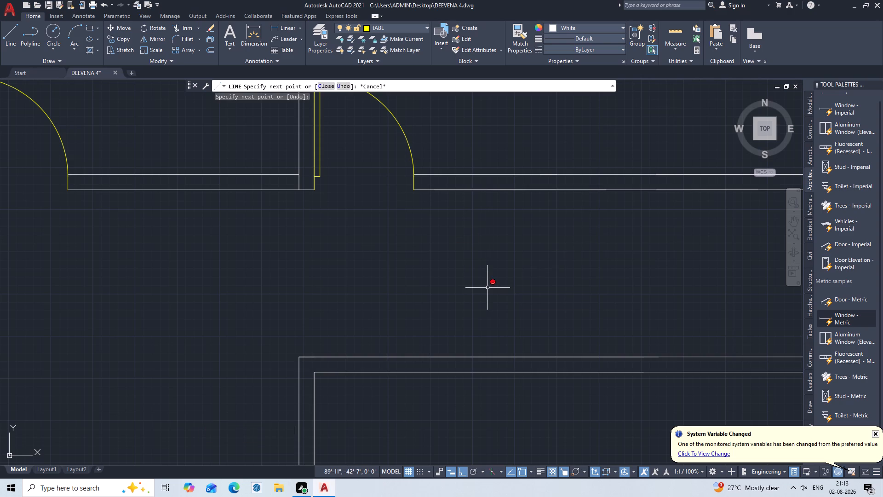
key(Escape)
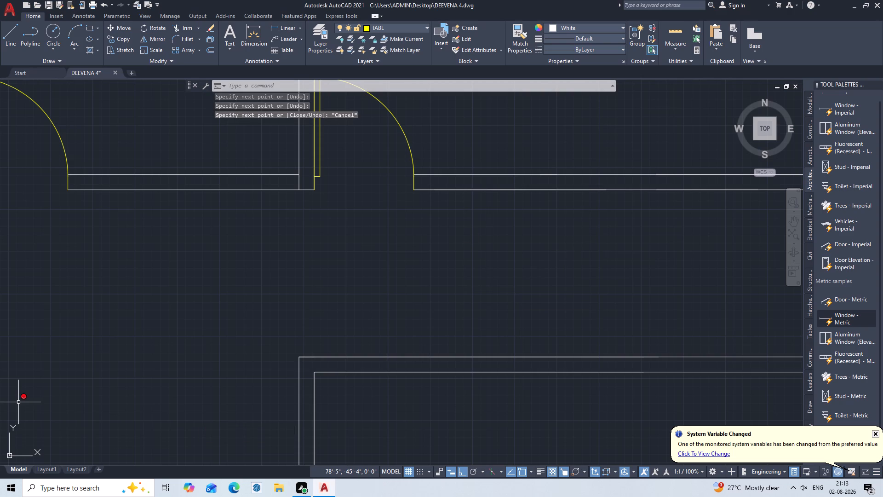
Draw a vertical line across the corridor from its north wall to its south wall, just east of the eastern door.
key(l)
key(Return)
key(Escape)
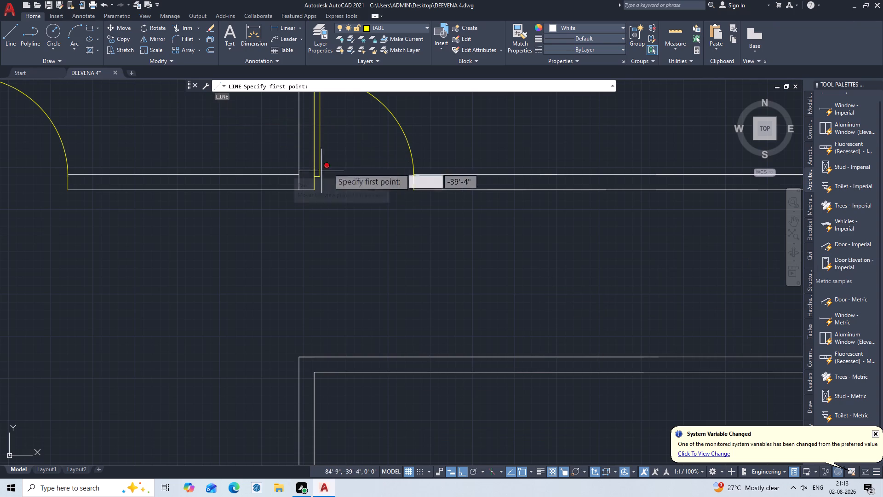
double_click(432, 189)
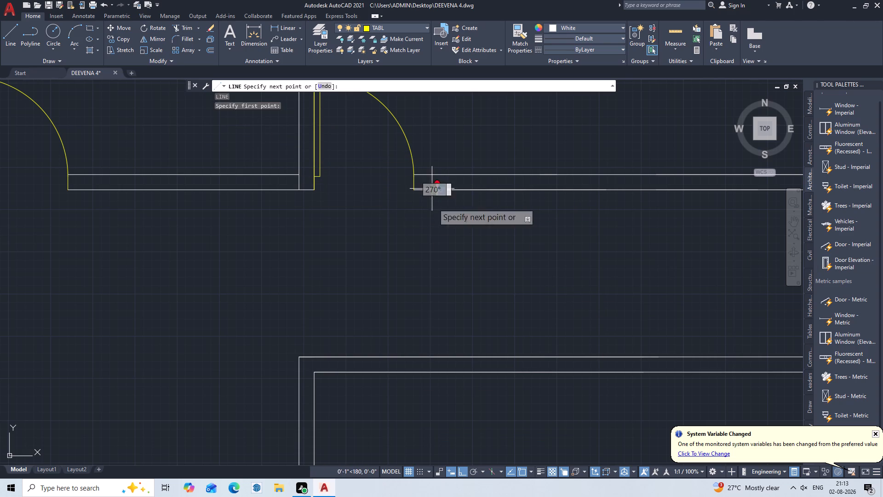
double_click(432, 360)
key(Escape)
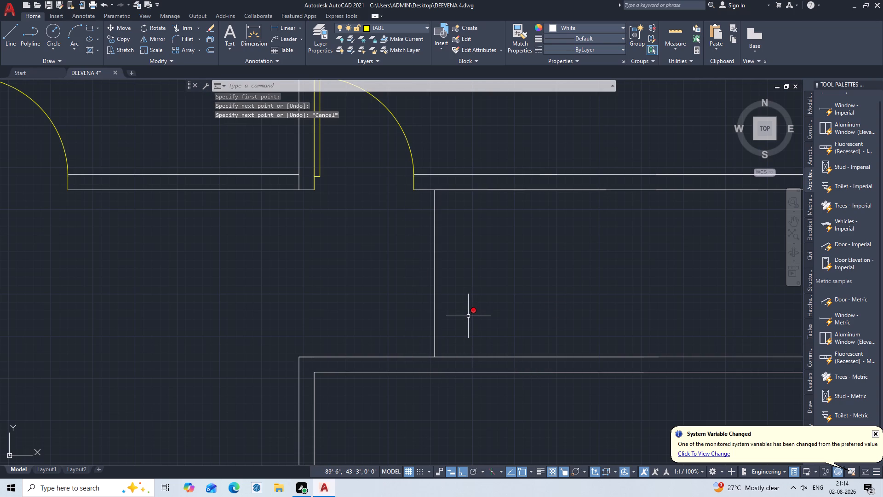
Offset the new line across the corridor 4.5" to the east to form a partition wall.
key(o)
key(Return)
key(4)
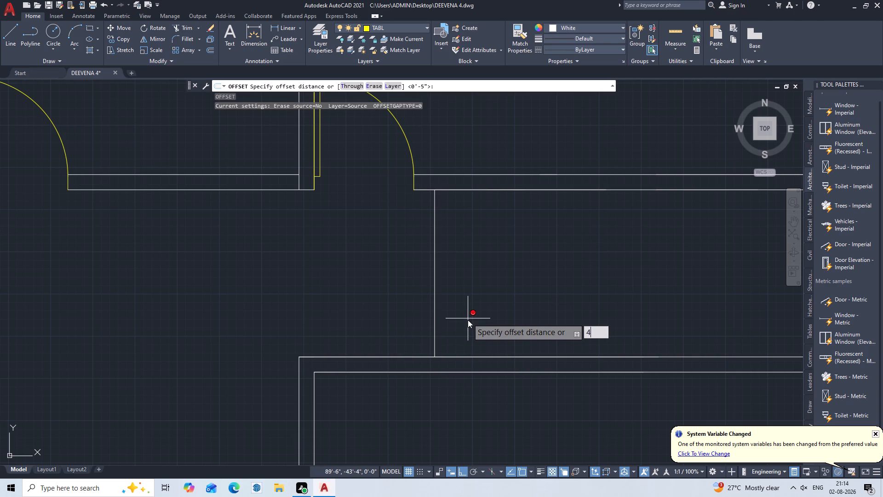
key(period)
key(5)
key(shift+quotedbl)
key(Return)
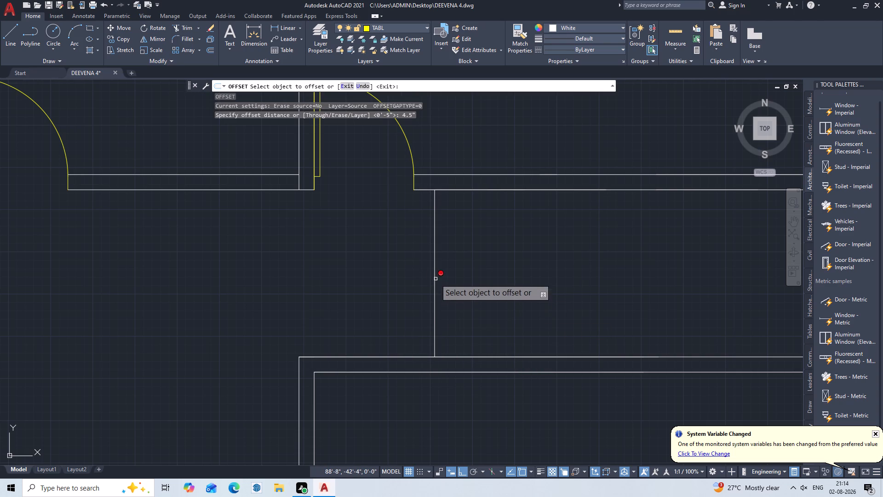
click(436, 277)
double_click(444, 278)
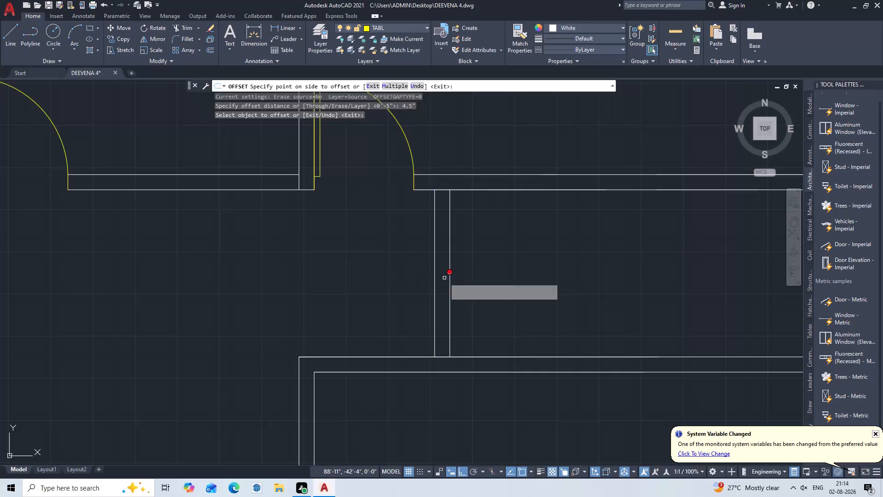
key(Escape)
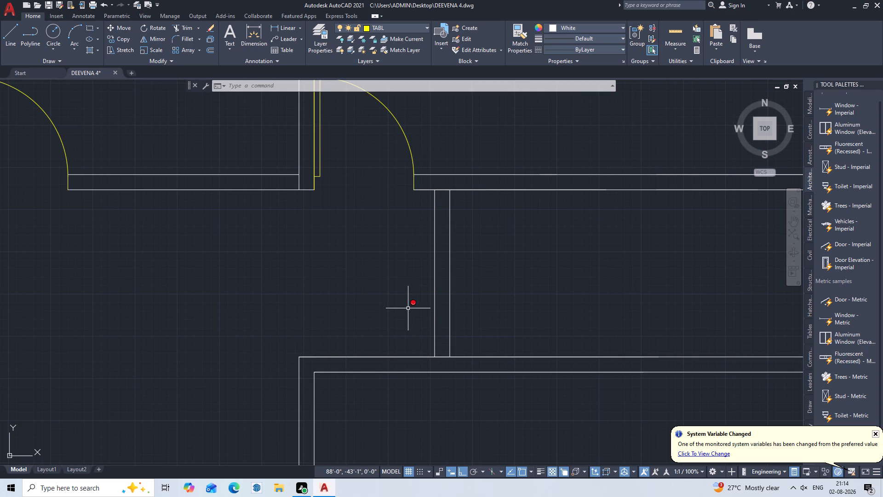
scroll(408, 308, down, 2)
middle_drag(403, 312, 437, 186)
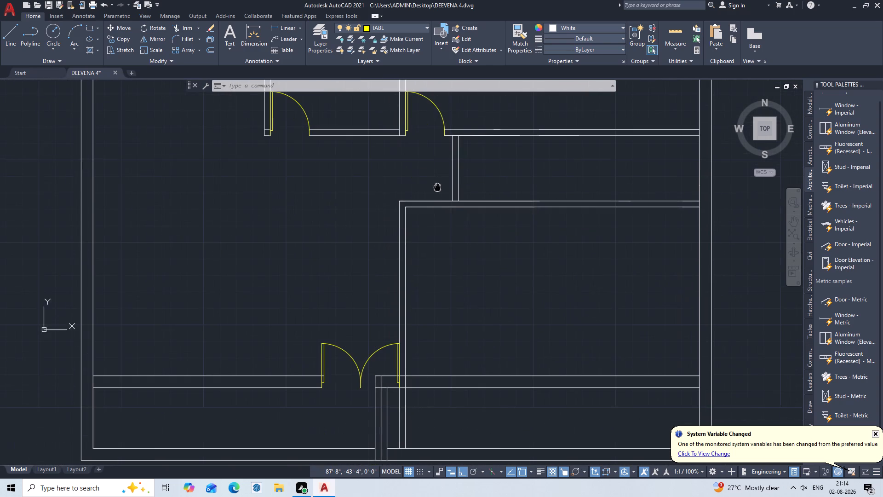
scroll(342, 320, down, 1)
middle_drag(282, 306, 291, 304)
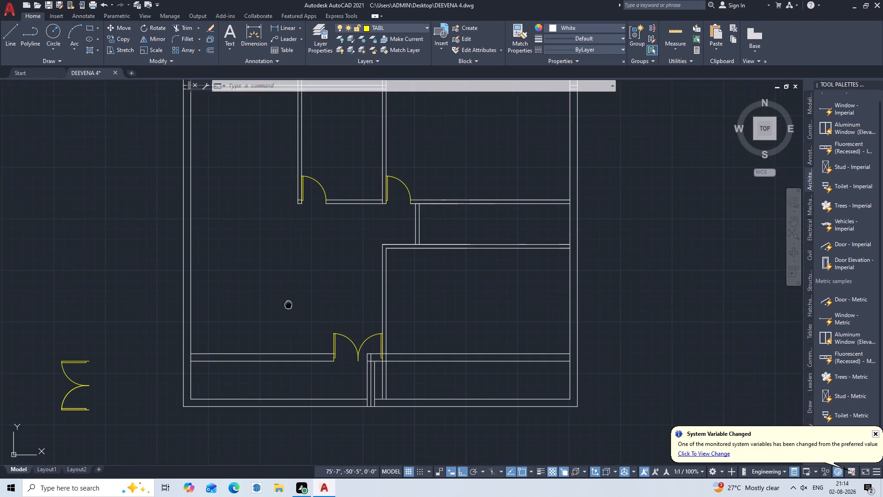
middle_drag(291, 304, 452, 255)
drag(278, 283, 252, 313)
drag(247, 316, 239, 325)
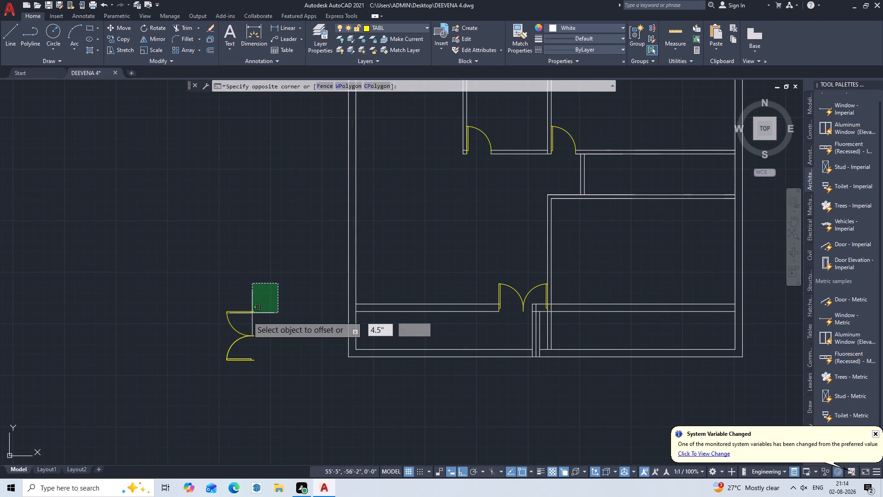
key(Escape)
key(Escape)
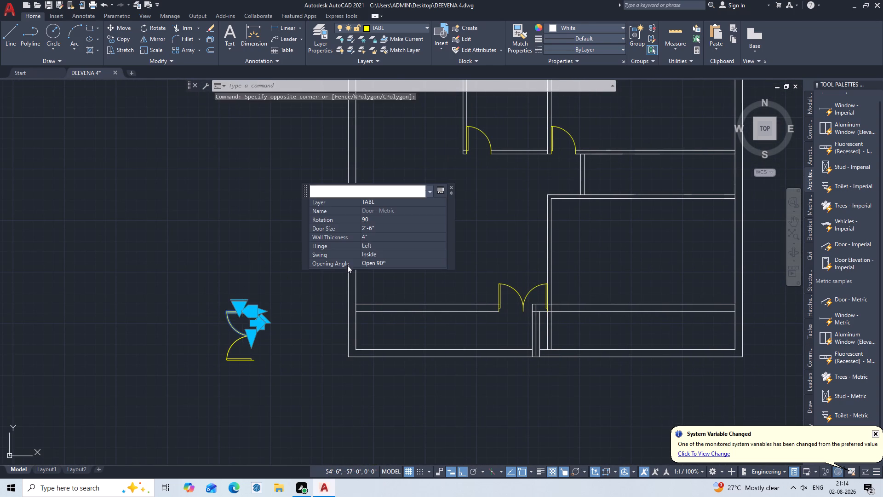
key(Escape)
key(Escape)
Rotate the spare double door west of the plan 180° about its upper corner so its leaves open east.
click(287, 298)
click(183, 399)
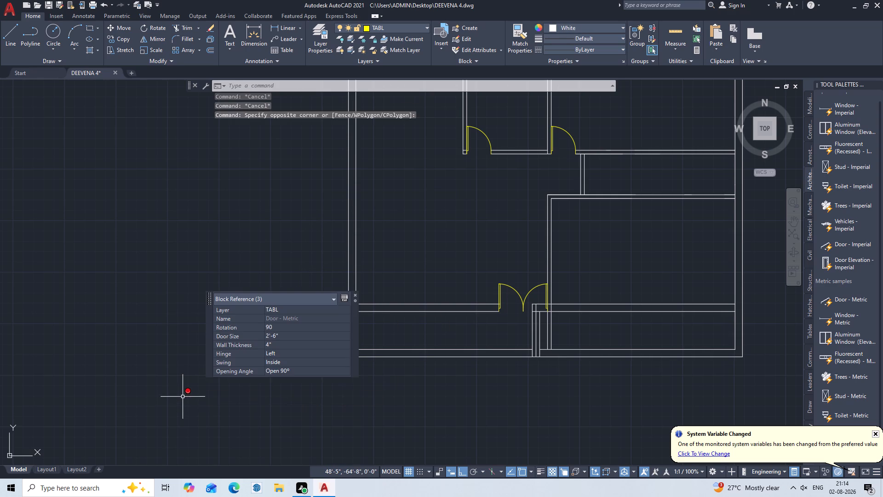
text(RO)
key(Return)
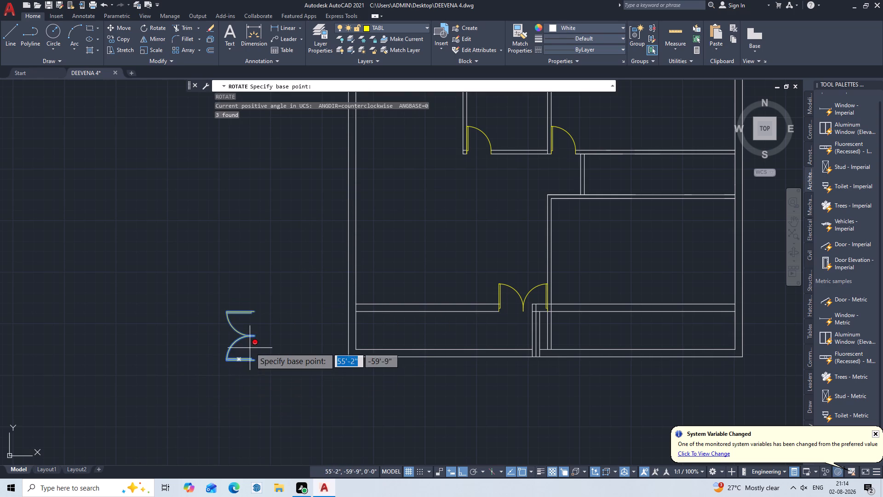
click(255, 314)
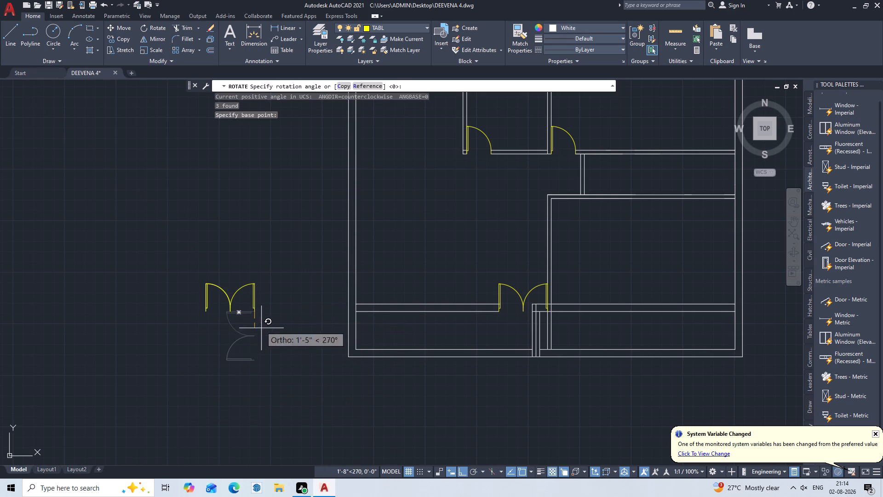
click(164, 342)
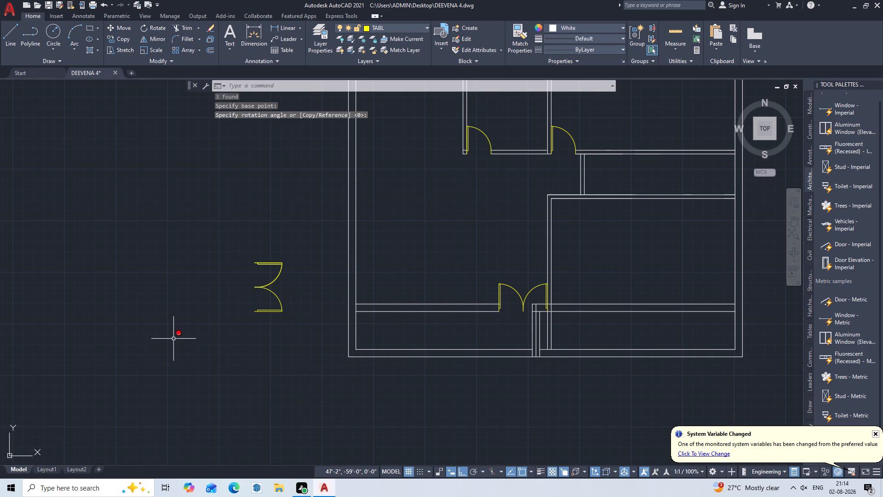
key(Escape)
Copy the rotated double door by its meeting point to the corridor partition's west line, placing it midway between two points (M2P).
key(m)
key(Escape)
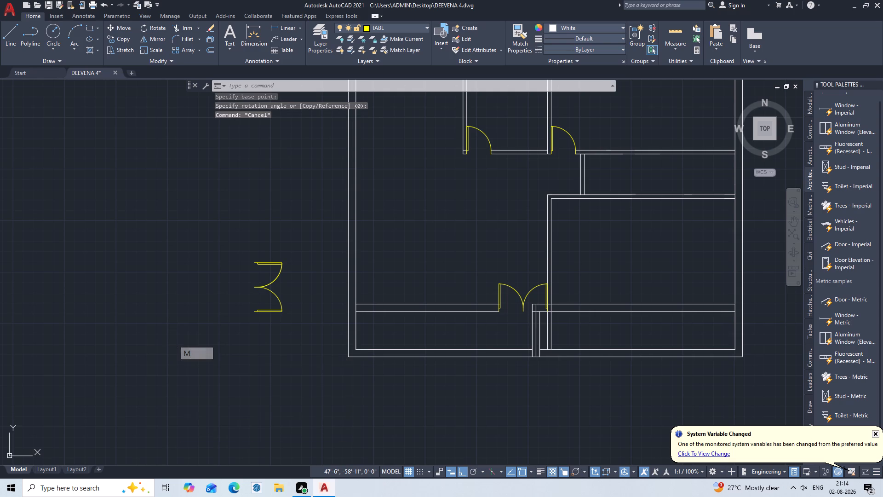
text(COP)
key(Return)
drag(296, 244, 291, 254)
click(230, 338)
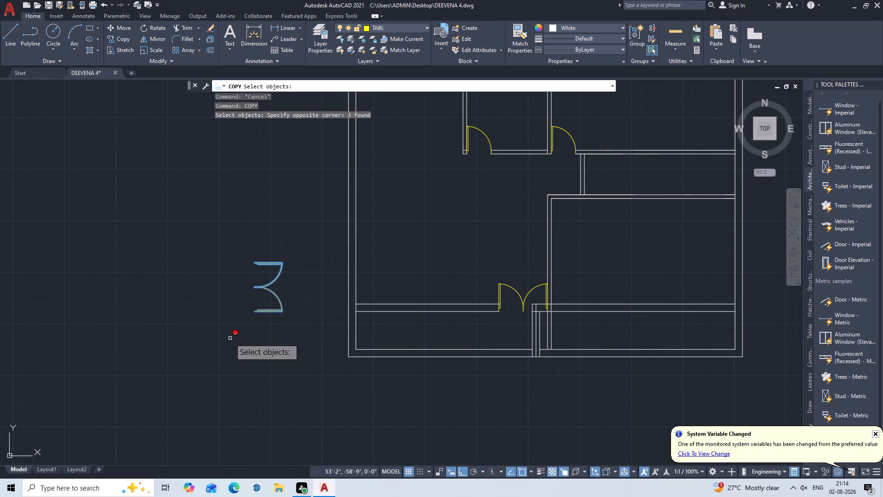
key(Return)
click(252, 287)
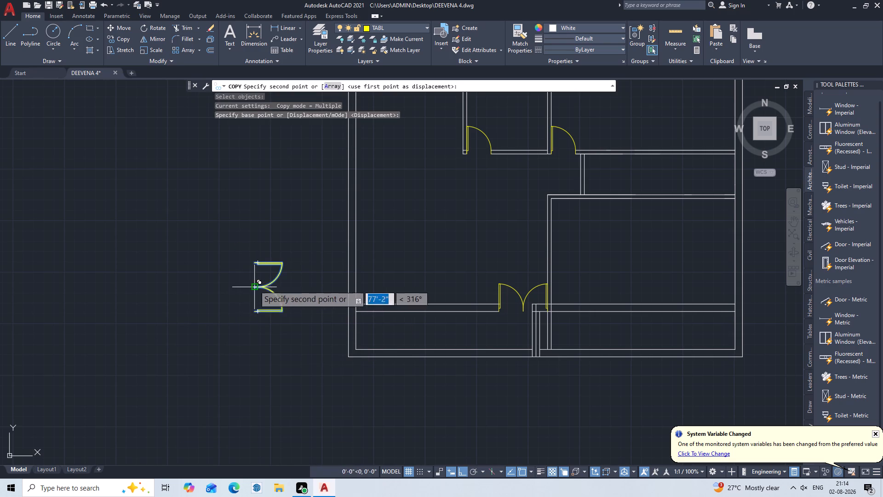
middle_drag(582, 255, 563, 274)
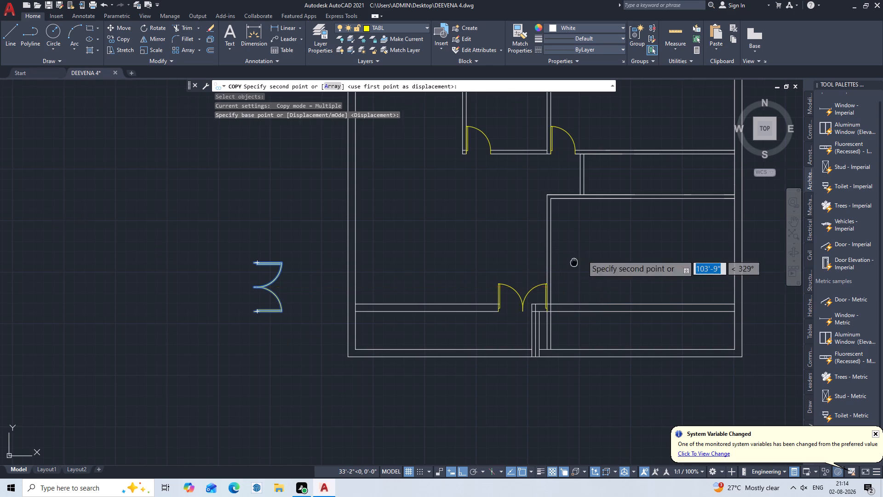
middle_drag(563, 274, 522, 333)
scroll(523, 281, up, 2)
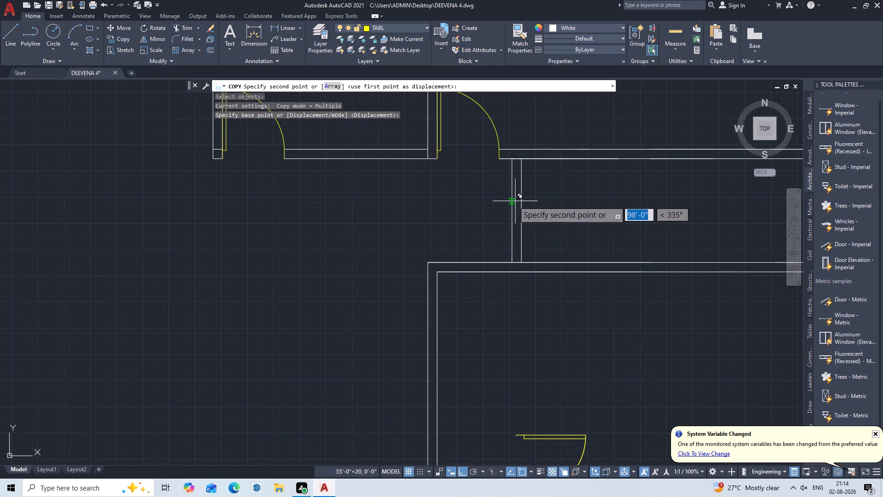
key(m)
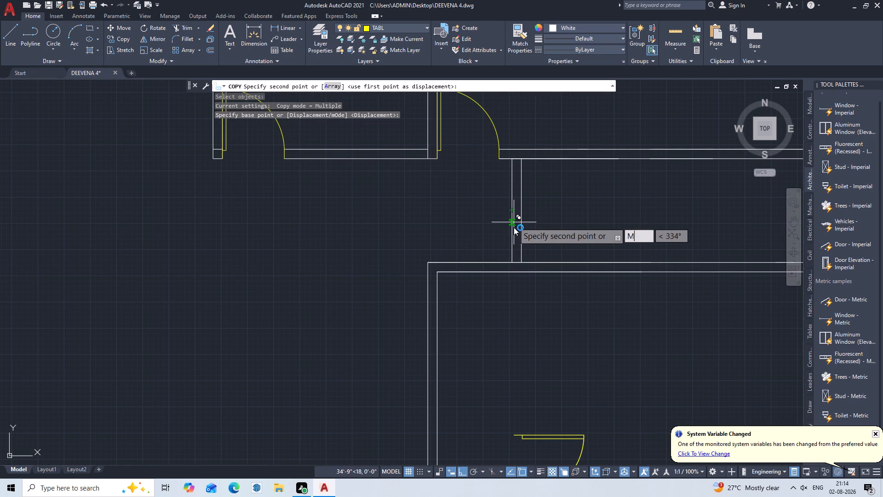
key(2)
key(p)
key(Return)
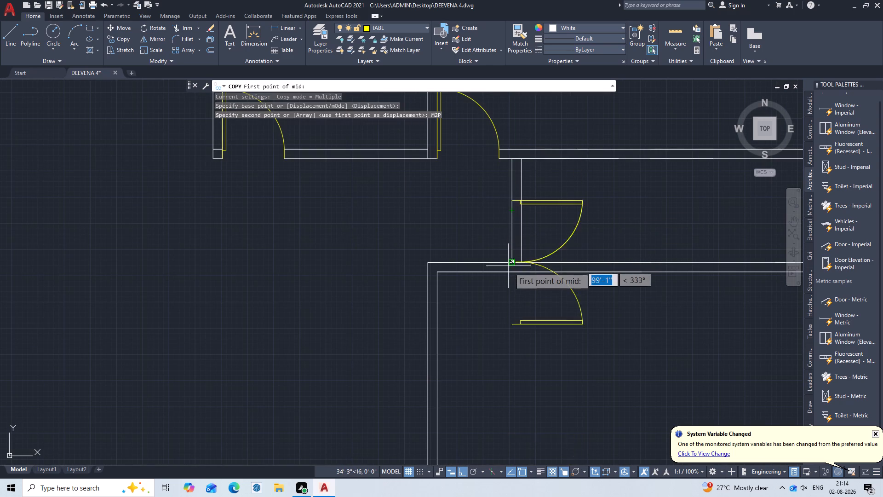
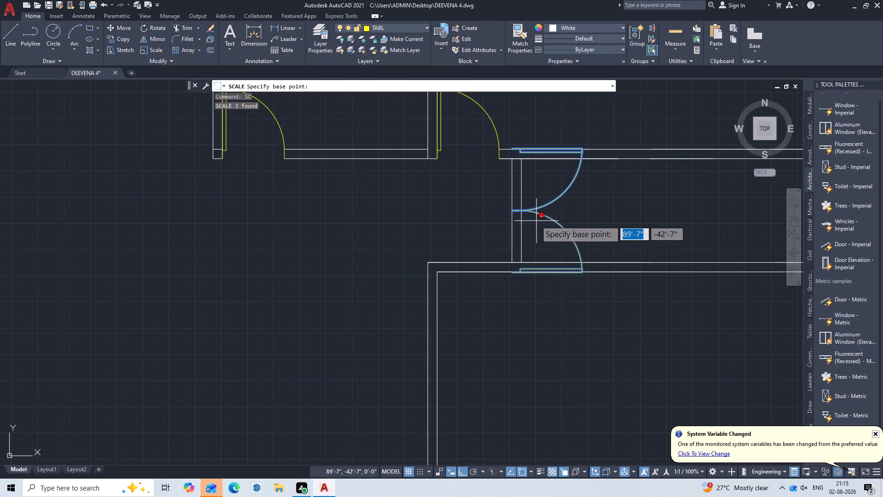
Scale the copied double door down freehand about its meeting point on the corridor partition's west line.
click(511, 213)
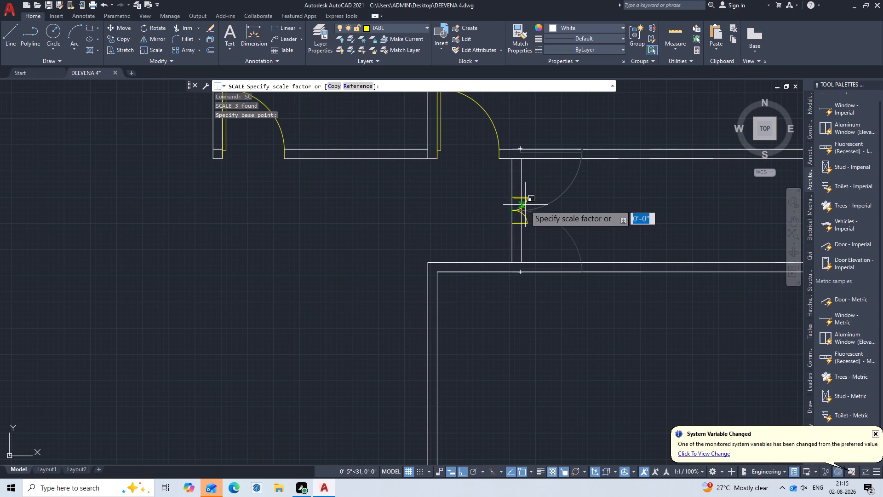
click(525, 205)
middle_click(525, 205)
click(525, 205)
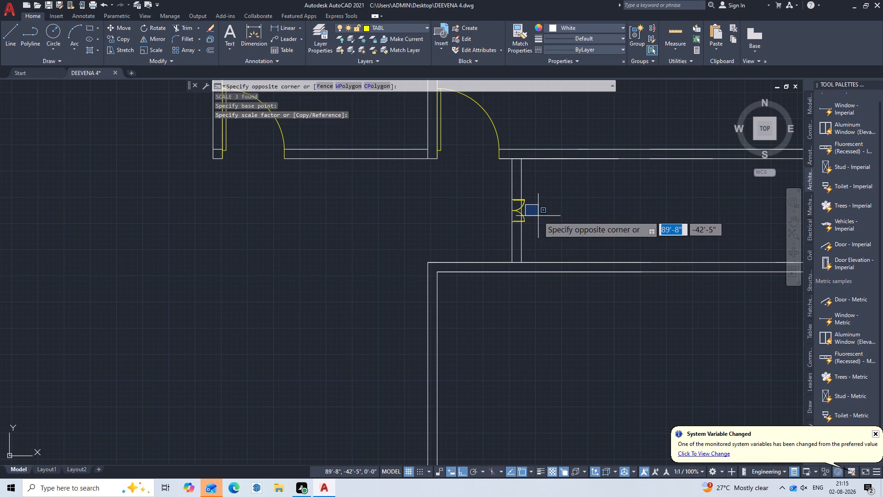
key(Escape)
Scale the reduced double door up freehand about its meeting point so it fills the middle portion of the corridor partition.
scroll(509, 206, up, 3)
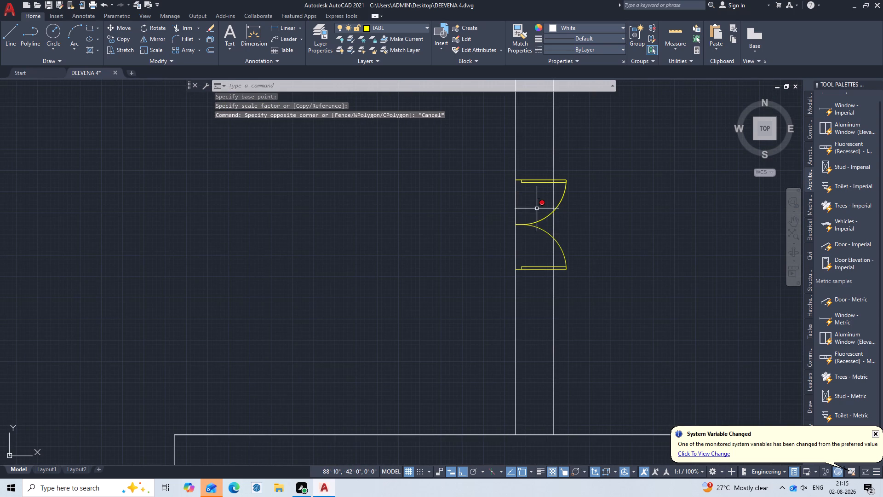
click(539, 210)
click(533, 255)
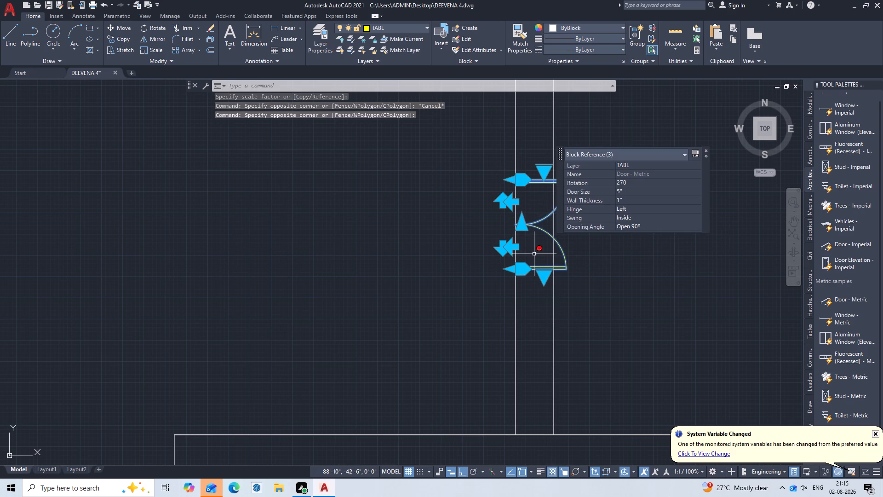
text(SC)
key(Return)
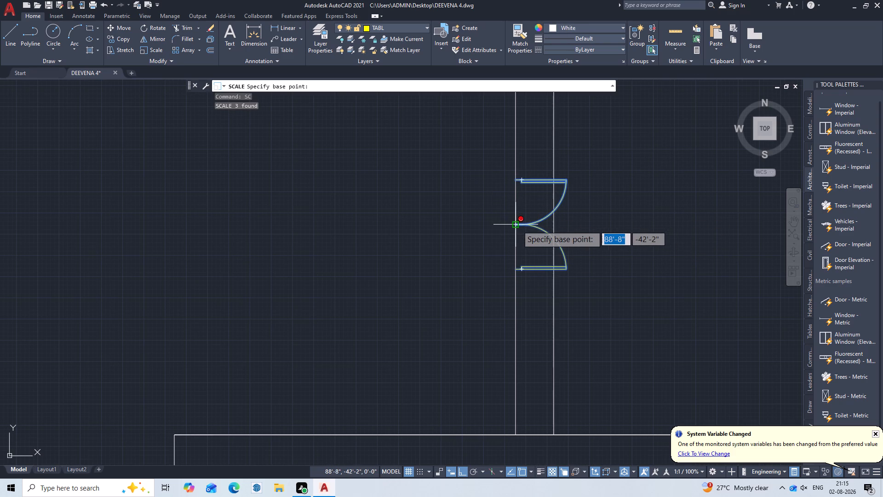
double_click(517, 225)
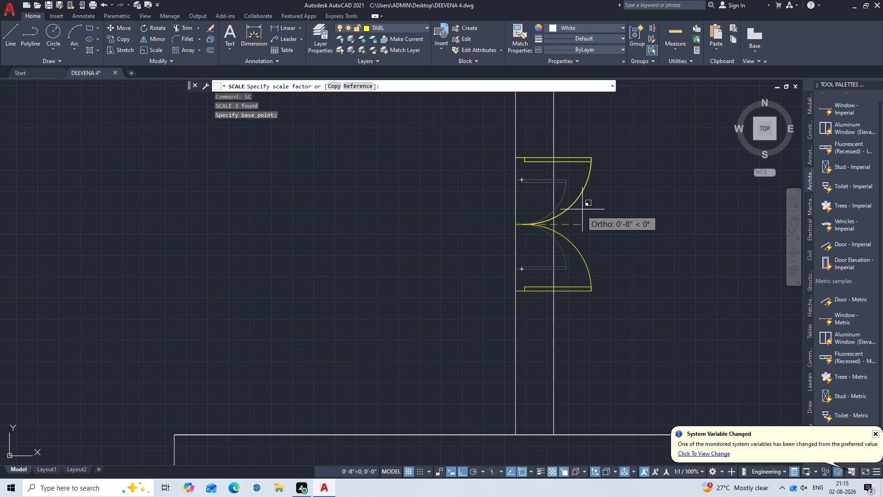
double_click(593, 202)
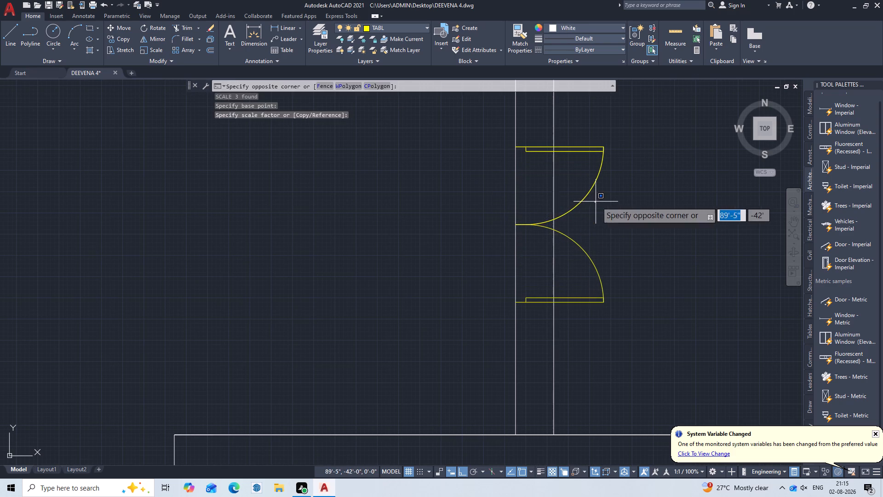
key(Escape)
Trim both partition lines between the double door's jambs, including the short piece left between the two swing arcs.
text(TR)
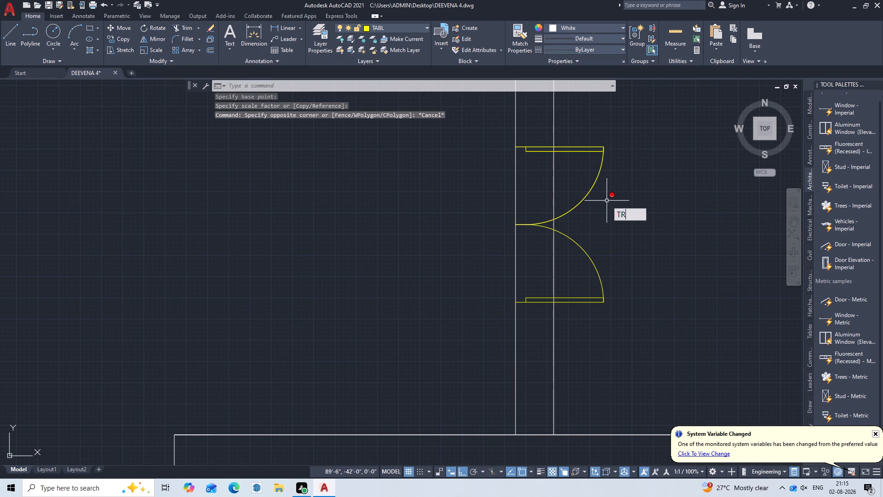
key(Return)
click(563, 183)
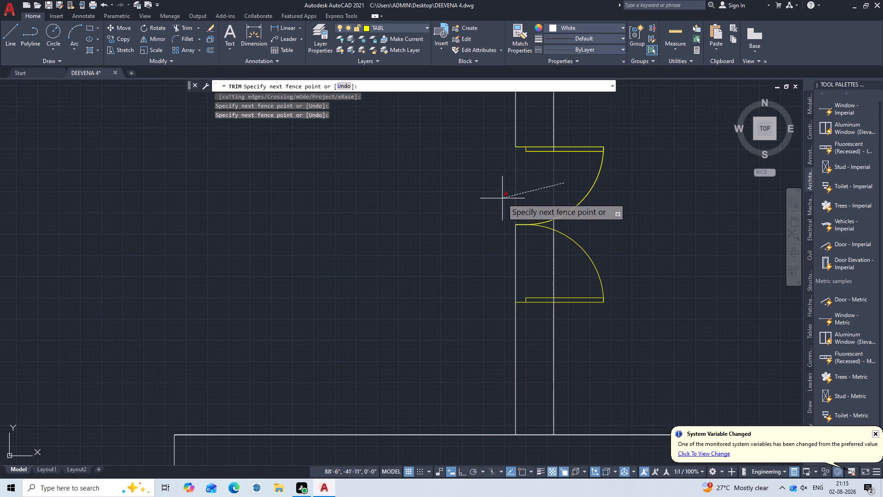
click(502, 198)
click(499, 254)
click(577, 273)
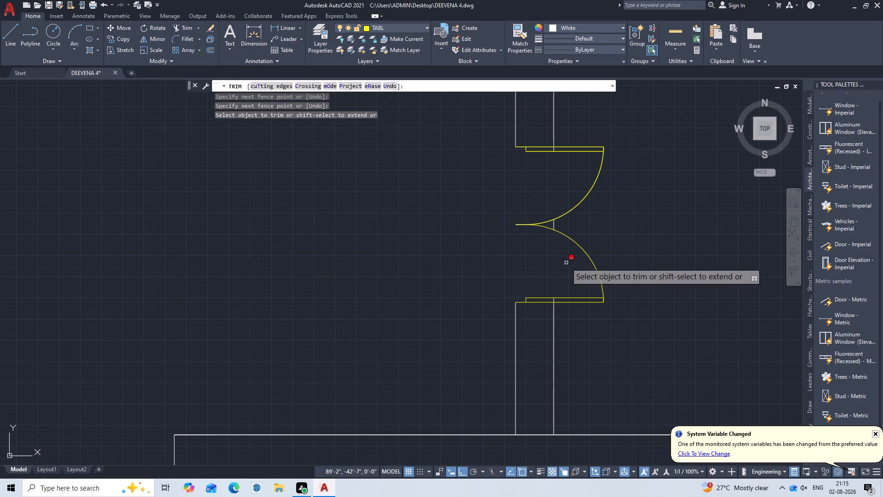
scroll(546, 247, up, 4)
click(568, 110)
double_click(608, 116)
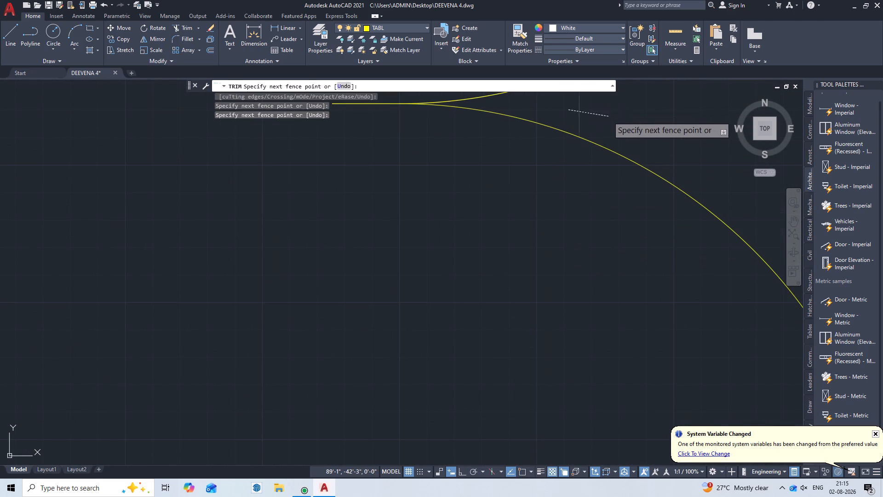
Trim the short ends of the partition's east line inside the double door's lower and upper leaves.
scroll(608, 118, down, 2)
scroll(573, 167, down, 1)
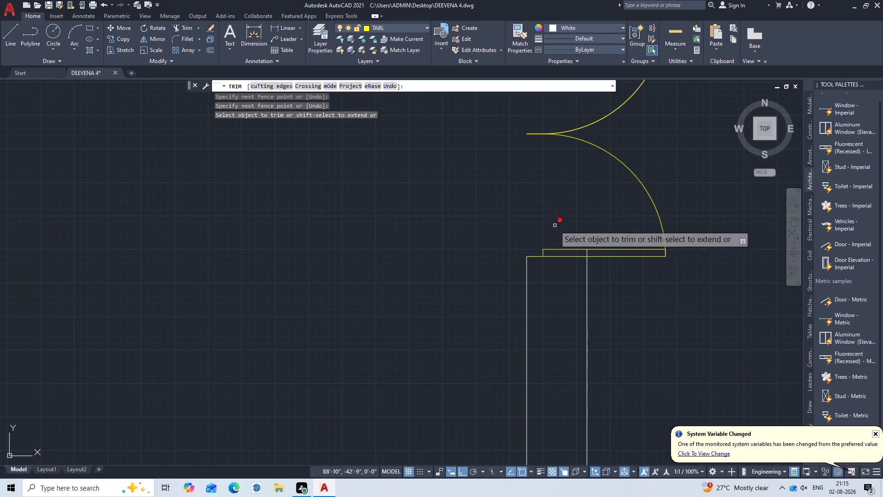
middle_drag(555, 225, 487, 242)
scroll(517, 263, up, 3)
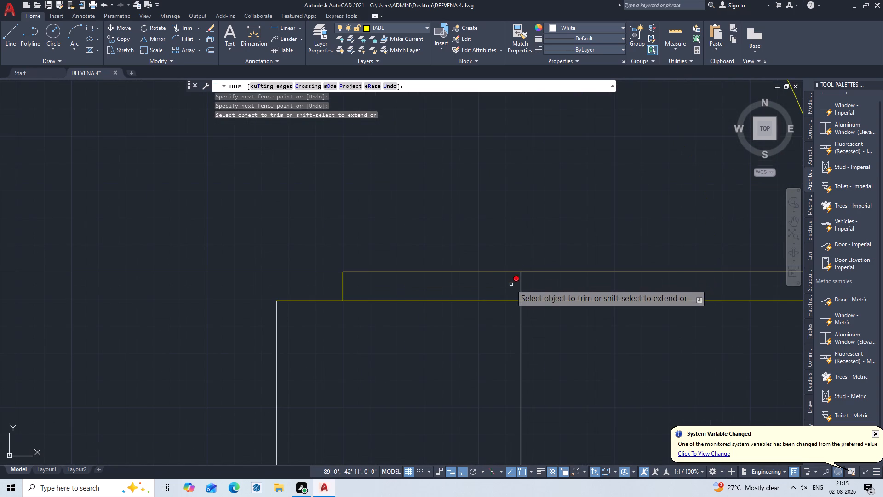
click(511, 284)
double_click(532, 289)
scroll(543, 215, down, 3)
middle_drag(543, 207, 543, 212)
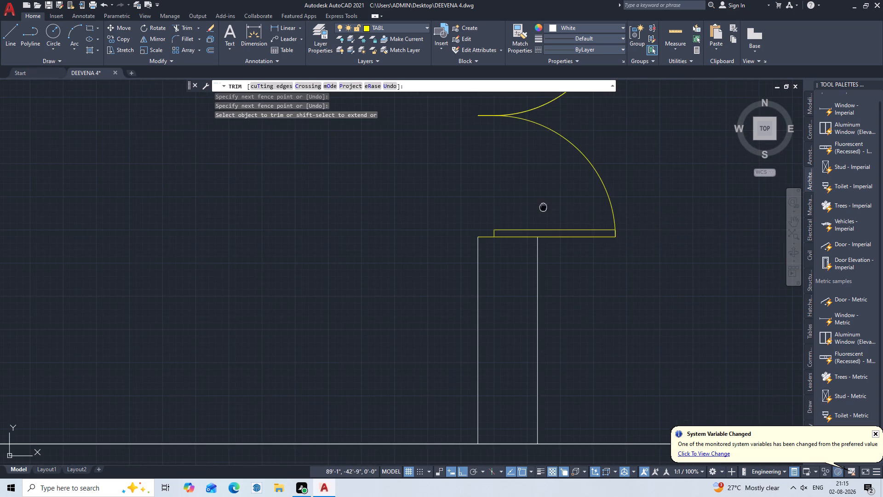
middle_drag(543, 212, 574, 369)
middle_click(574, 370)
scroll(557, 162, up, 3)
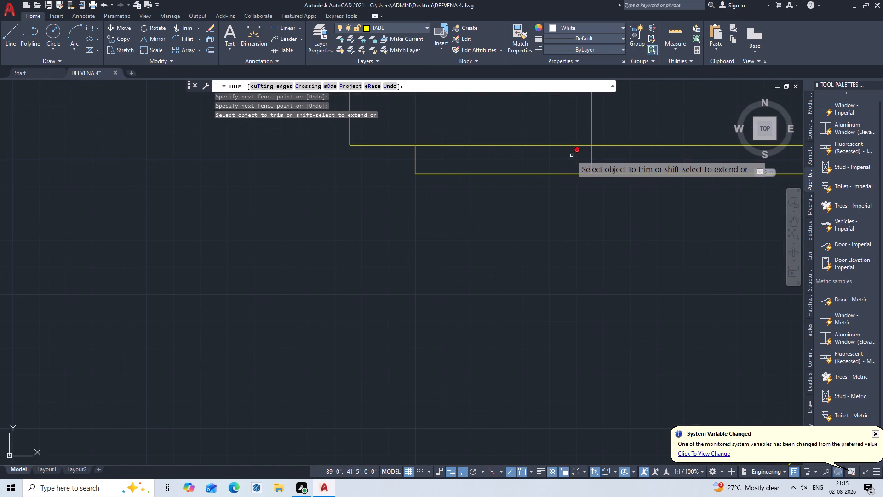
drag(572, 156, 583, 156)
click(608, 156)
click(582, 159)
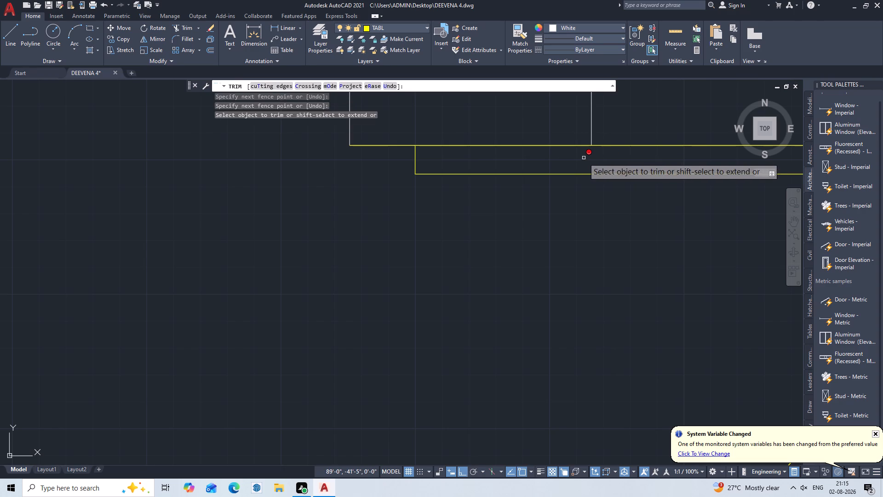
scroll(586, 156, down, 2)
scroll(491, 196, down, 2)
middle_drag(464, 192, 539, 301)
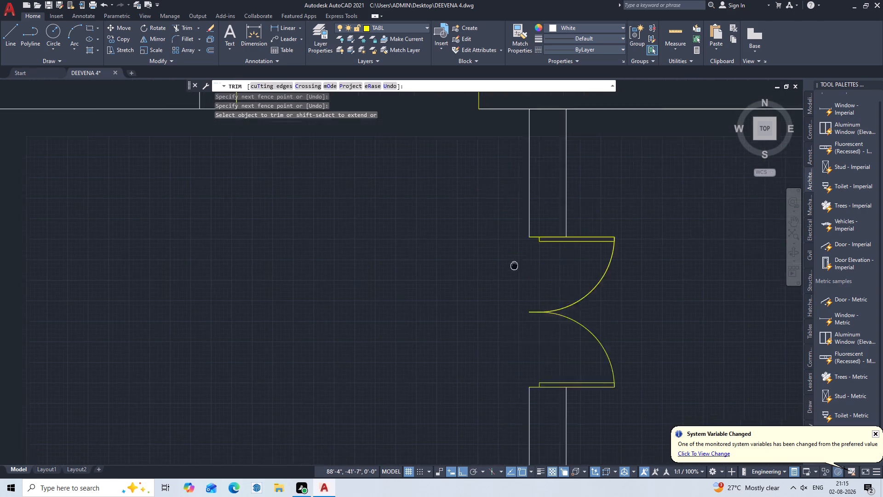
middle_drag(539, 301, 556, 322)
scroll(554, 322, down, 2)
middle_click(534, 329)
scroll(536, 330, down, 1)
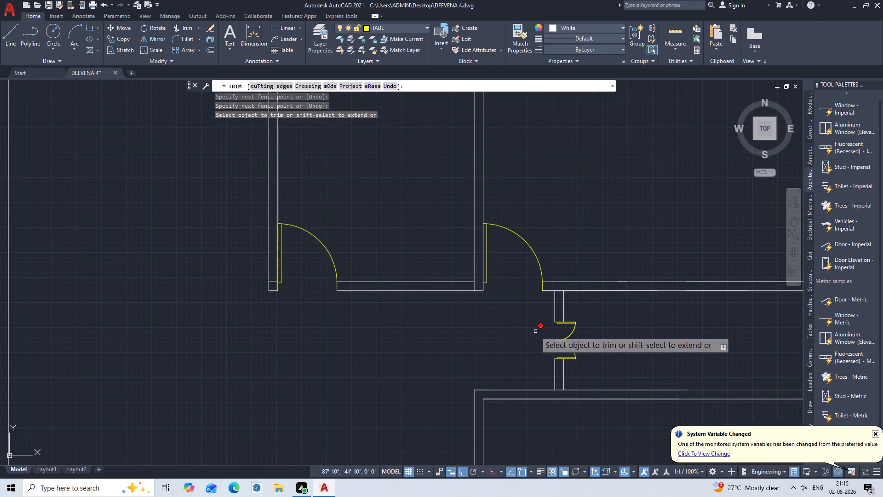
middle_drag(535, 331, 598, 209)
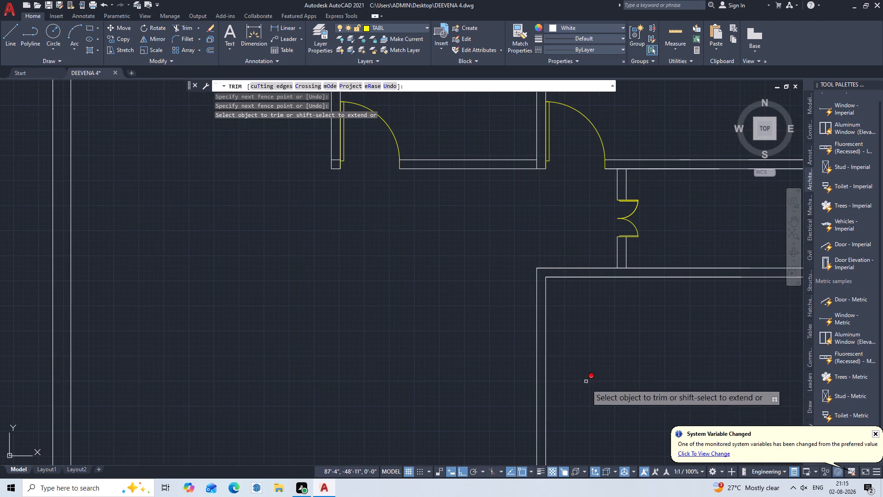
key(Escape)
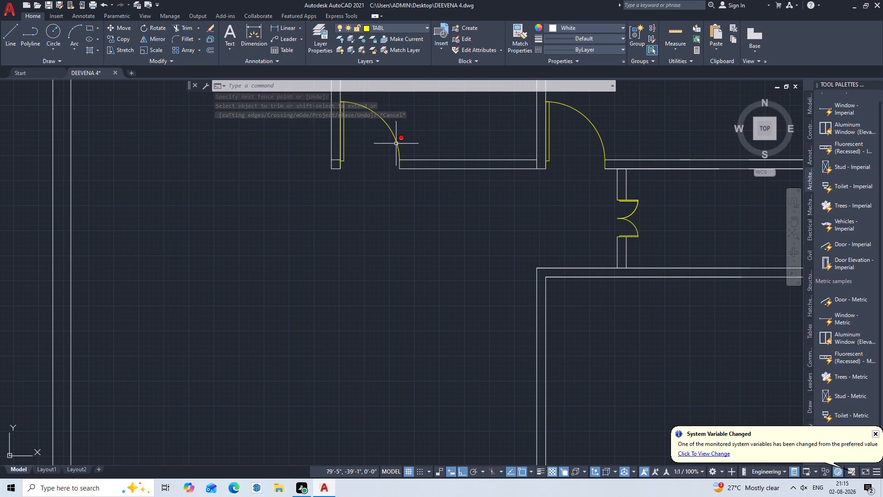
Copy the western single door in the corridor's north wall about 6'-8" straight south, using its lower hinge-side corner as base point.
key(c)
key(o)
key(p)
key(Return)
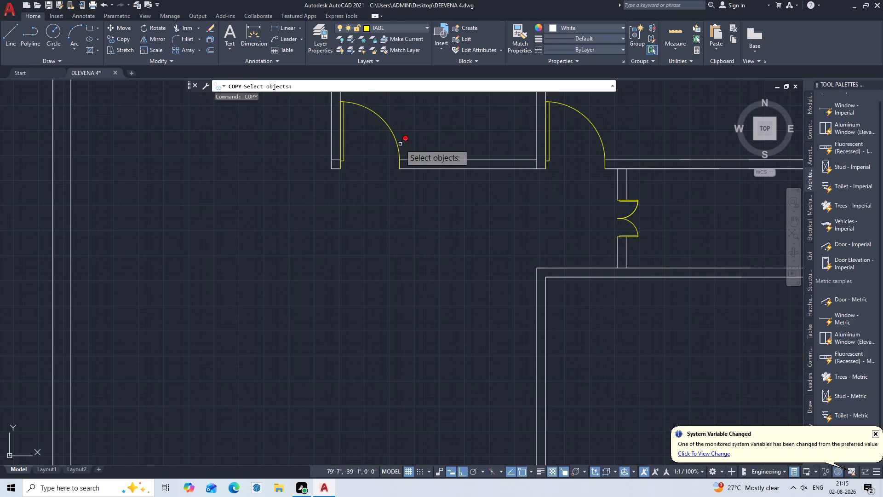
double_click(398, 156)
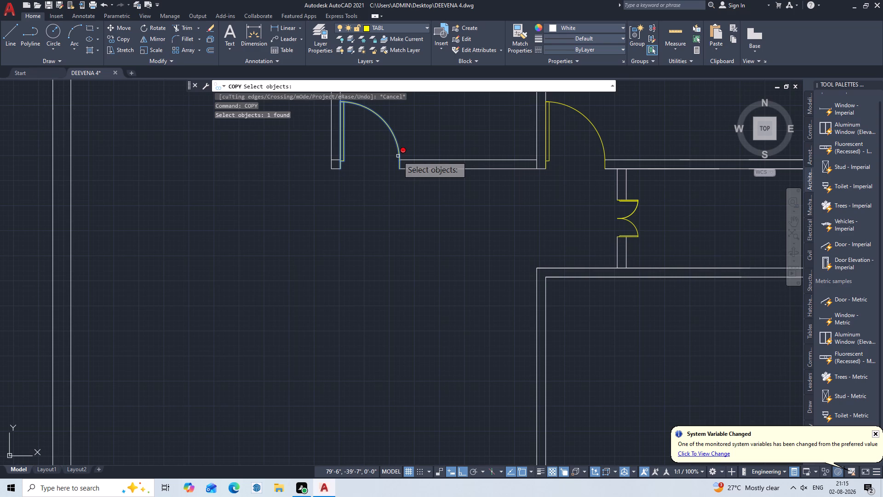
key(Return)
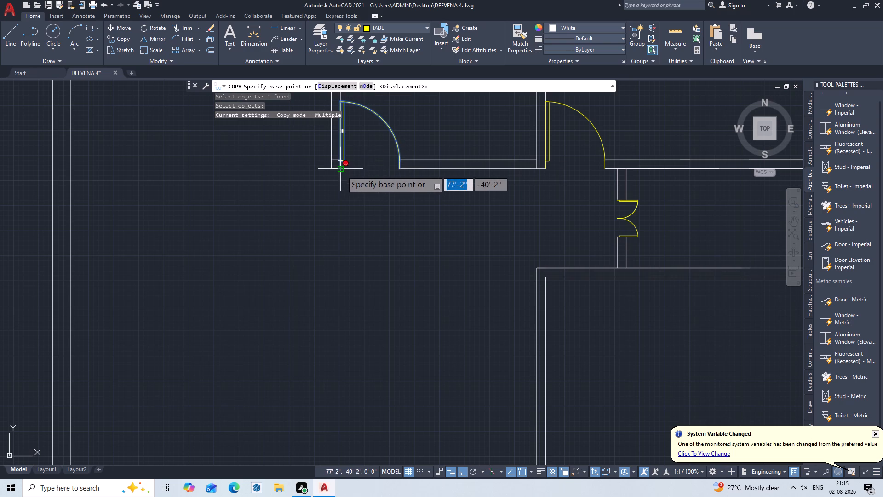
double_click(342, 171)
click(361, 329)
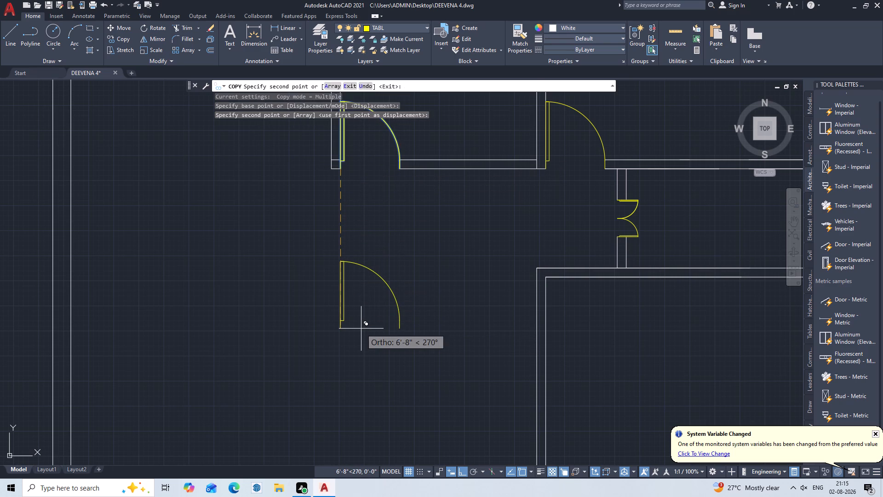
key(Escape)
Rotate the copied single door to 270° about its lower hinge-side corner so its leaf points east.
text(RO)
key(Return)
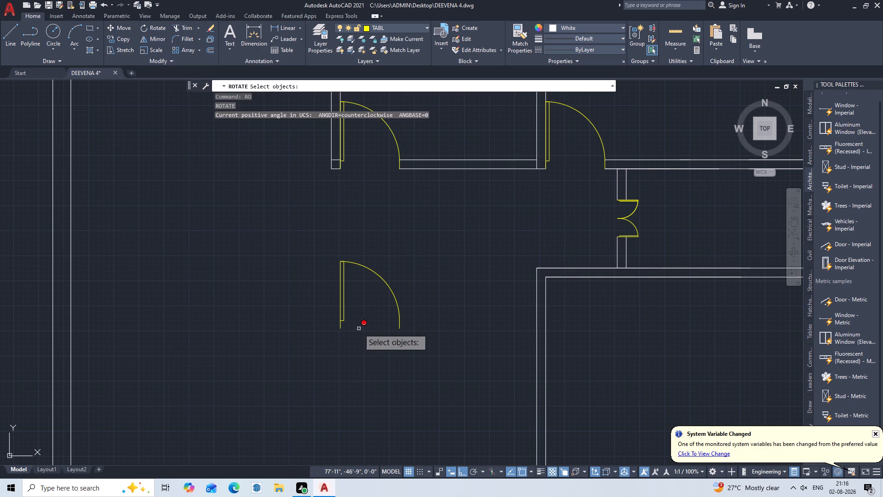
click(344, 300)
key(Return)
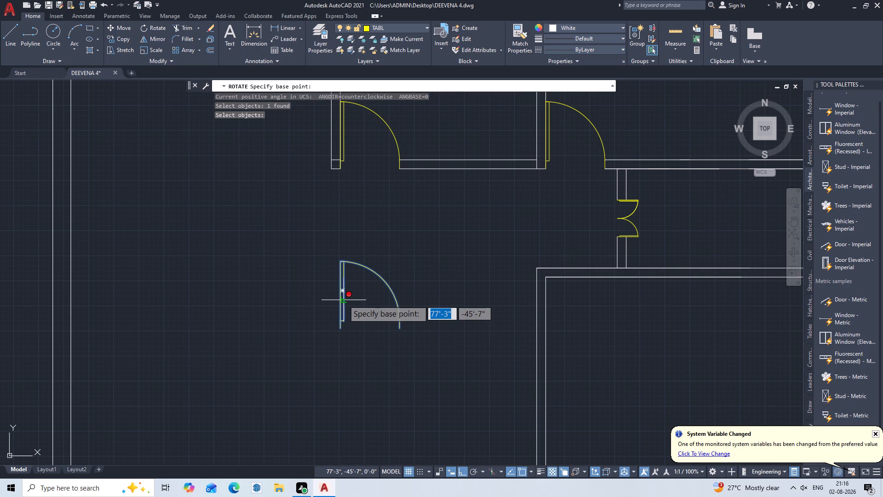
click(344, 327)
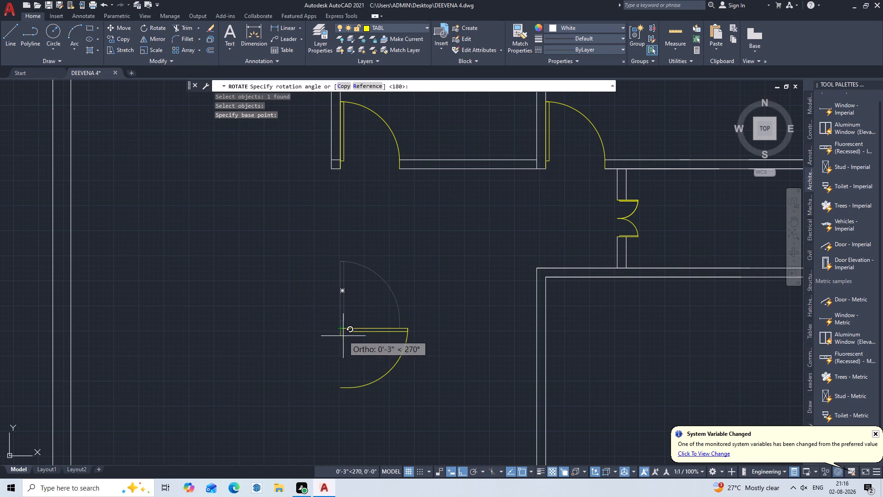
click(342, 344)
key(Escape)
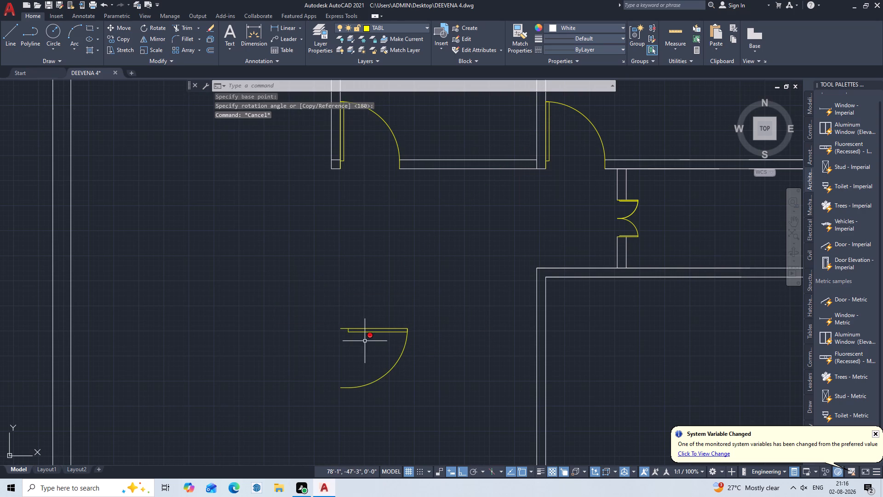
Move the rotated door by its upper-west corner onto the outer west wall line of the room south of the corridor, just below the room's northwest corner.
key(m)
key(Return)
click(385, 330)
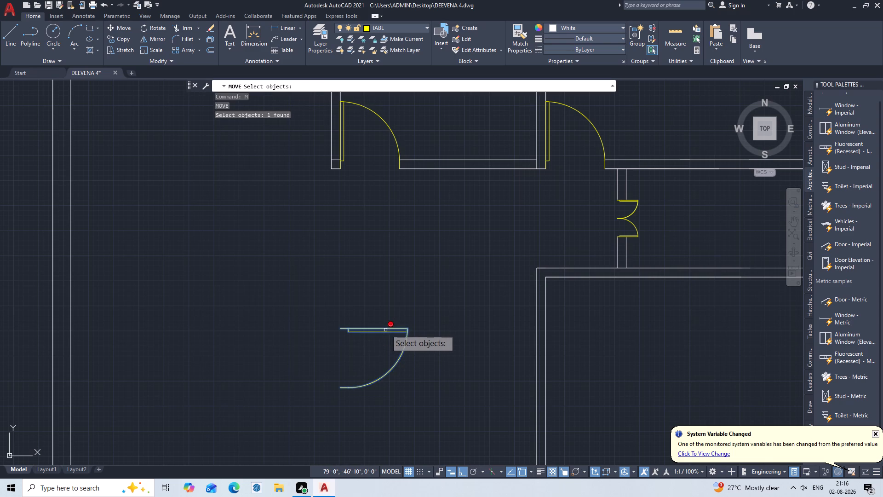
key(Return)
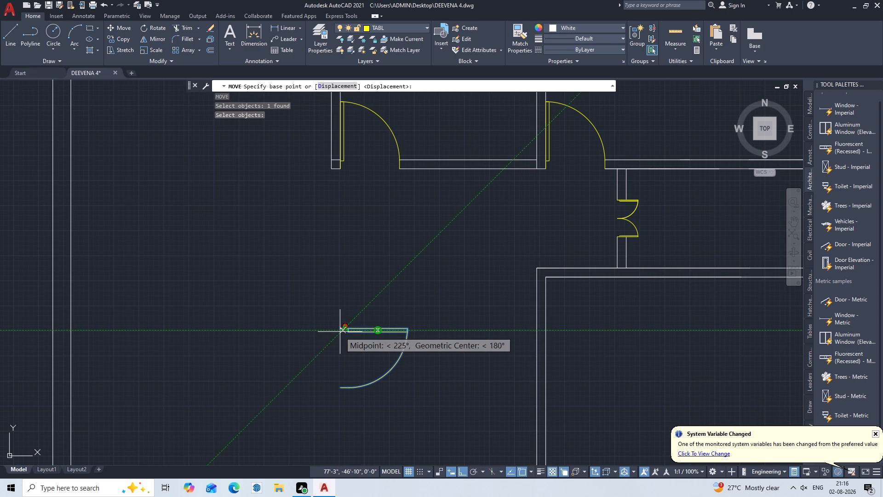
scroll(339, 331, up, 3)
click(338, 321)
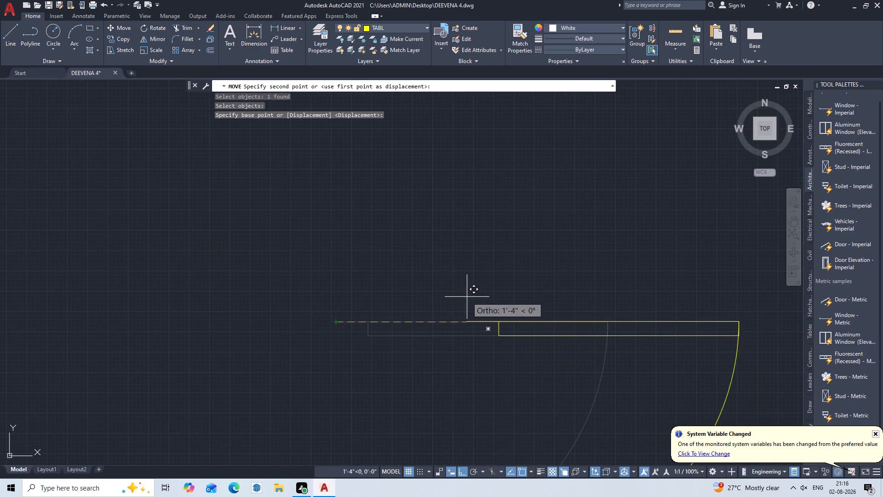
scroll(464, 300, down, 2)
middle_drag(602, 297, 452, 232)
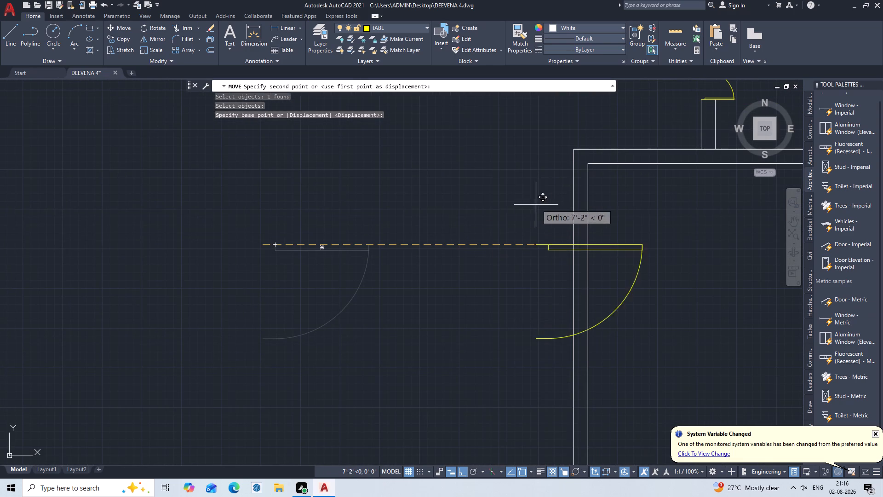
key(F8)
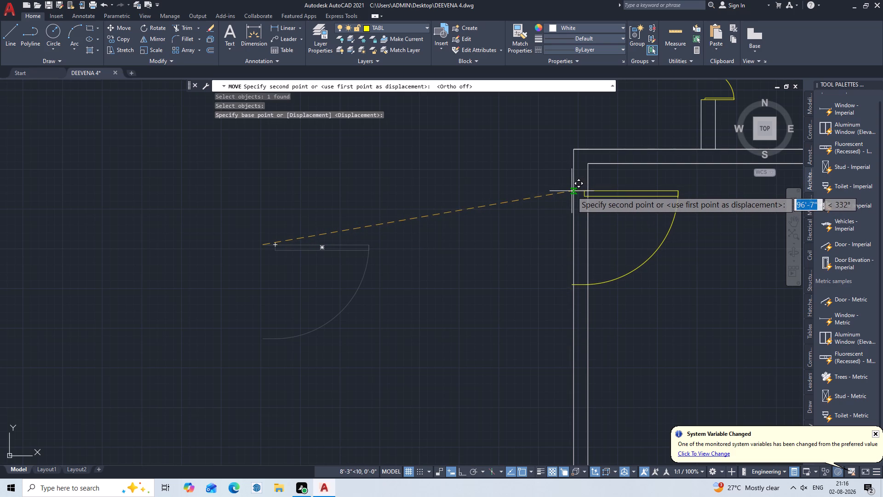
click(574, 184)
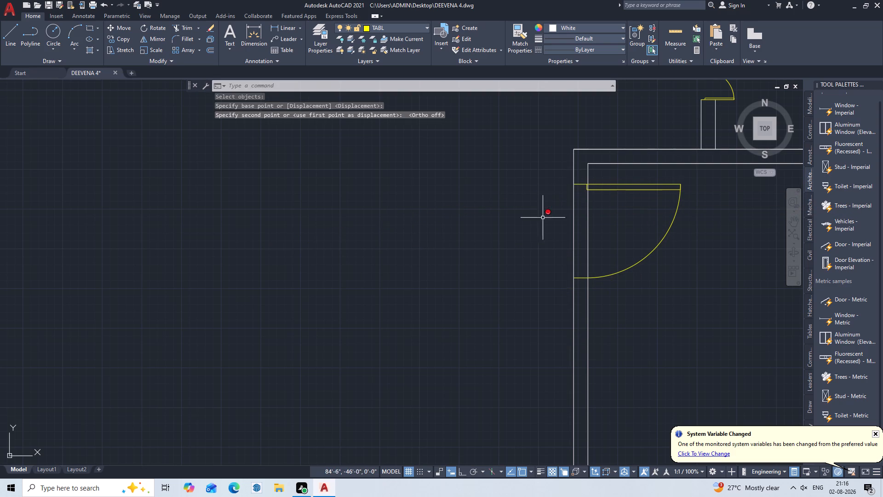
key(Escape)
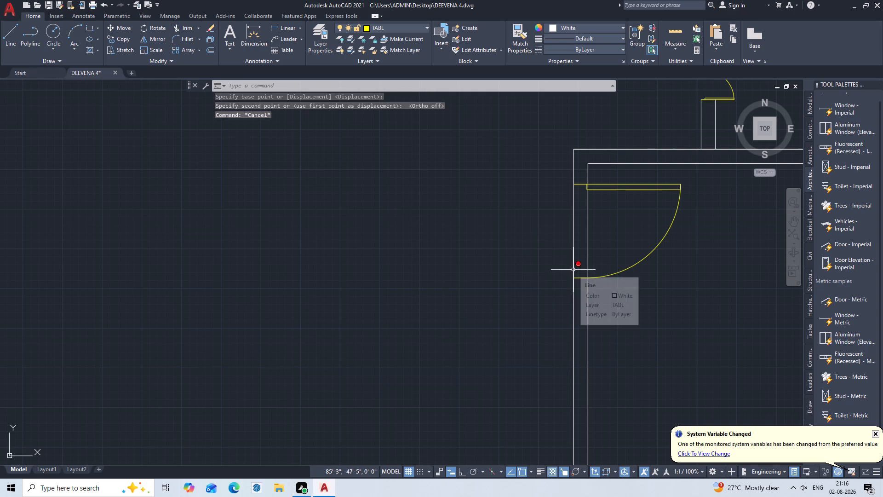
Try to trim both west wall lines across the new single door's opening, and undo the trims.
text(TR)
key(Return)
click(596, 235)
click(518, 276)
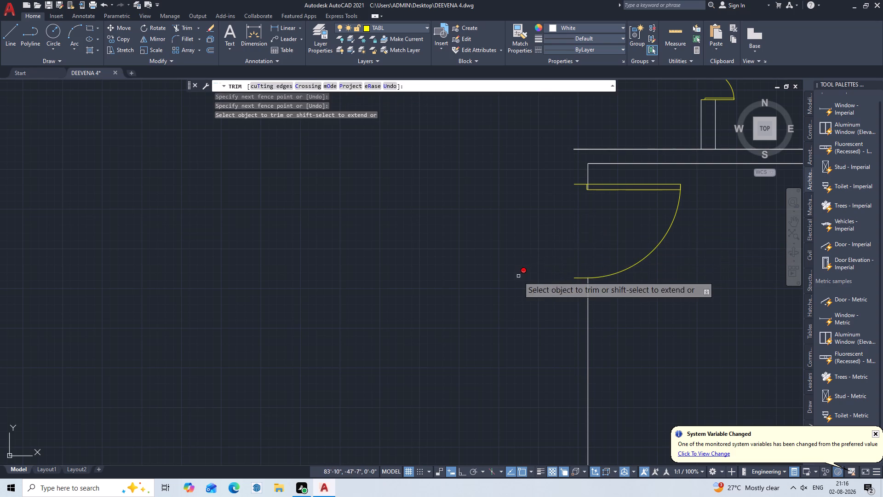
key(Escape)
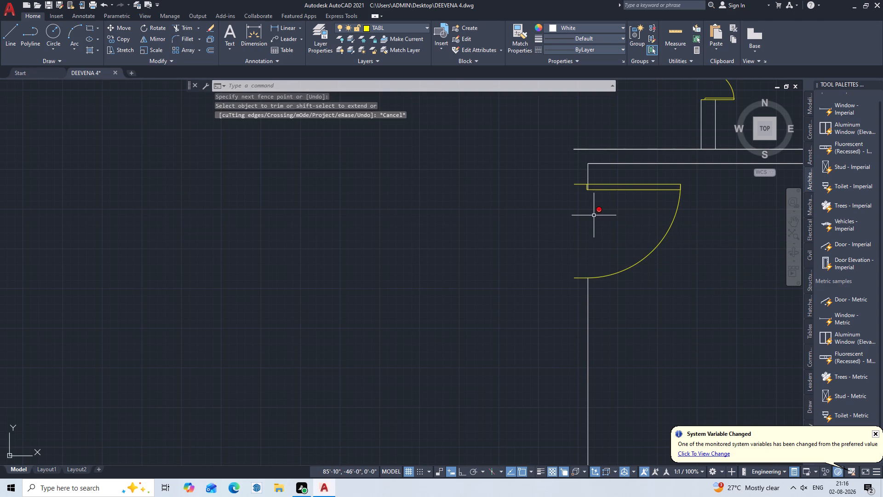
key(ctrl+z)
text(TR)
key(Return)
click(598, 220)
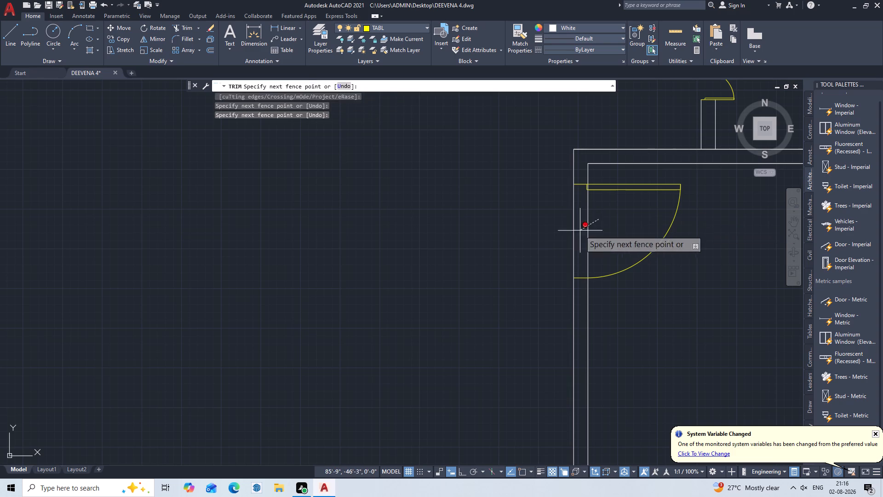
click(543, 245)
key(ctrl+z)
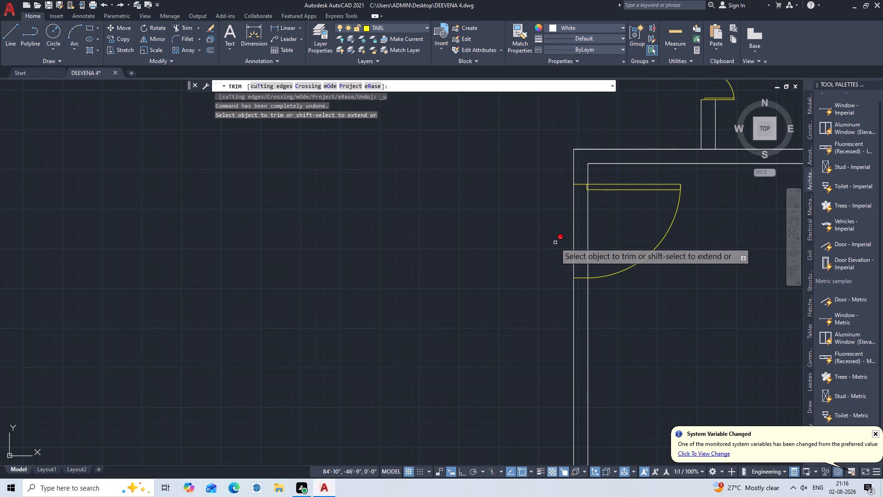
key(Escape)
Move the new single door west by its upper-west corner so it meets the outer line of the room's west wall.
middle_drag(593, 220, 494, 287)
scroll(475, 281, up, 3)
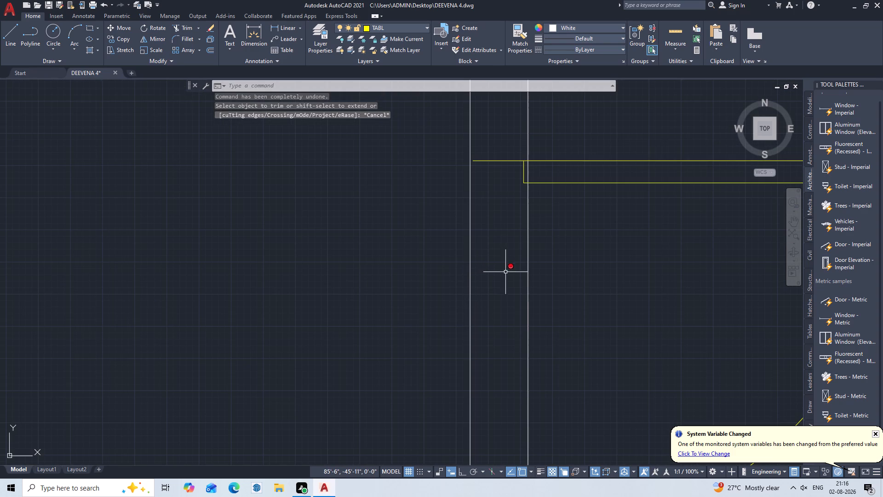
scroll(484, 162, up, 3)
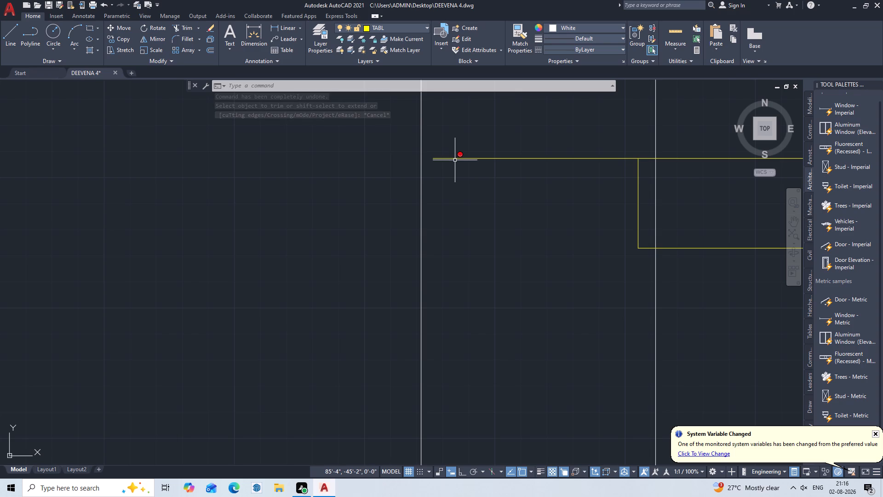
key(m)
key(Return)
click(460, 156)
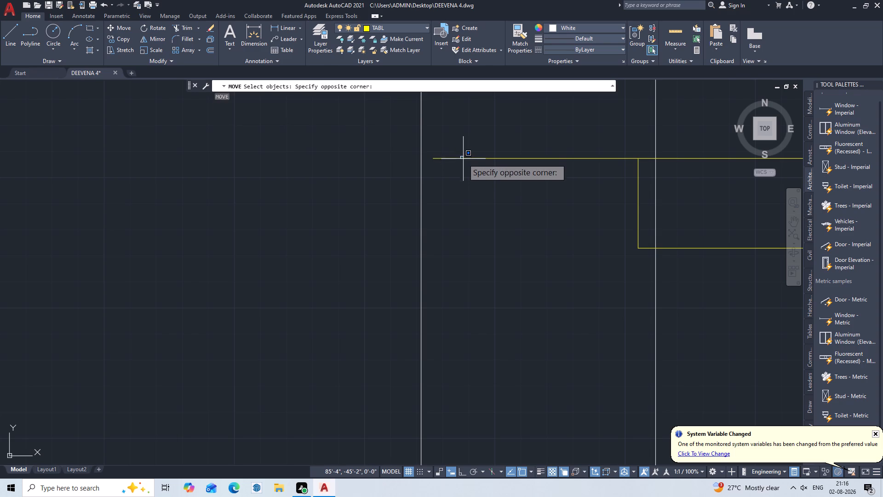
click(463, 162)
click(466, 158)
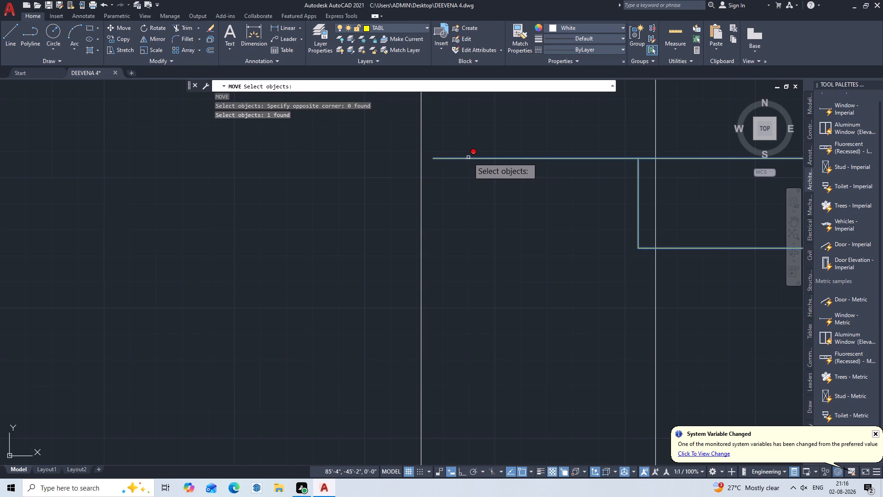
key(Return)
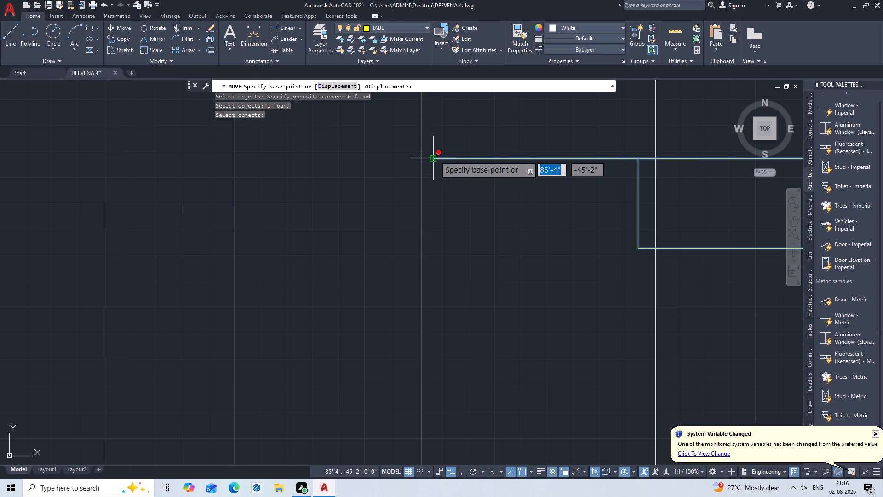
click(435, 156)
double_click(420, 160)
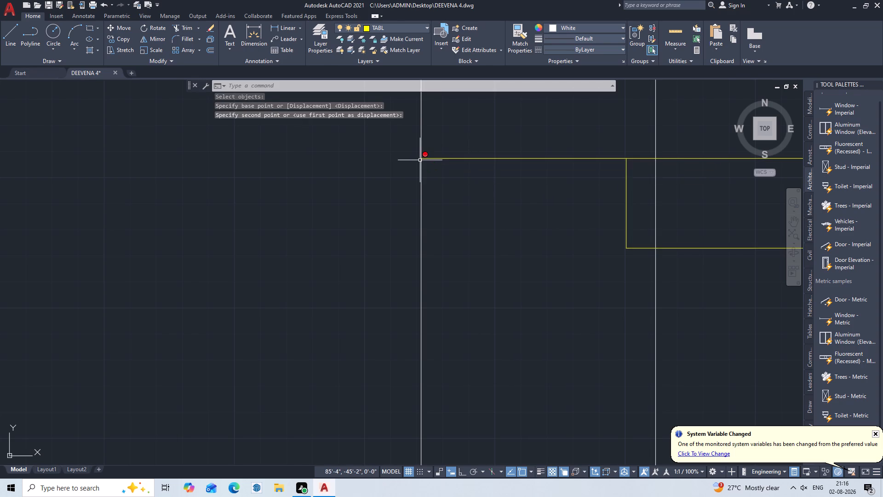
key(Escape)
Examine whether the lower end of the new single door meets the outer line of the west wall.
scroll(482, 233, down, 2)
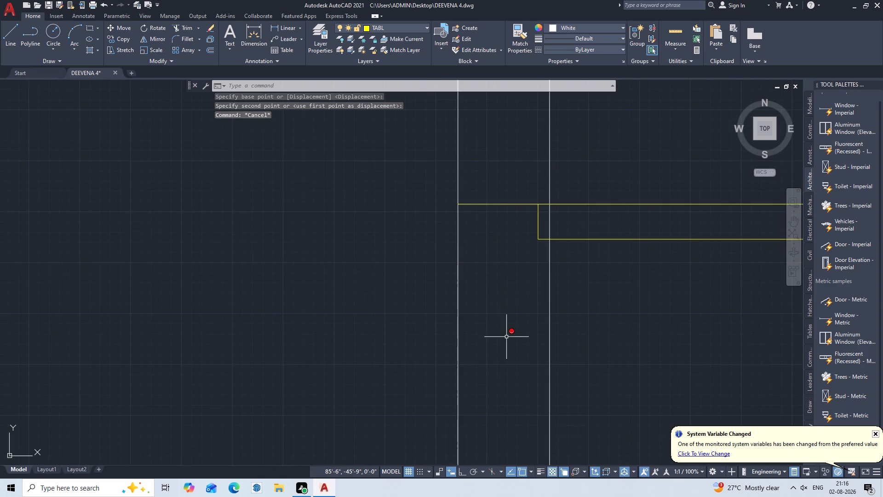
scroll(506, 337, down, 1)
middle_drag(502, 367, 466, 177)
scroll(462, 405, down, 1)
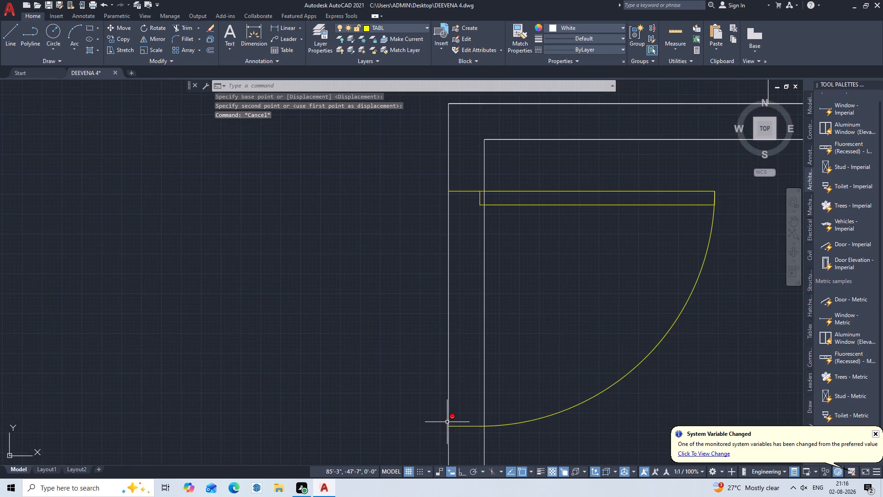
scroll(447, 422, up, 4)
middle_drag(444, 443, 446, 349)
scroll(442, 351, up, 3)
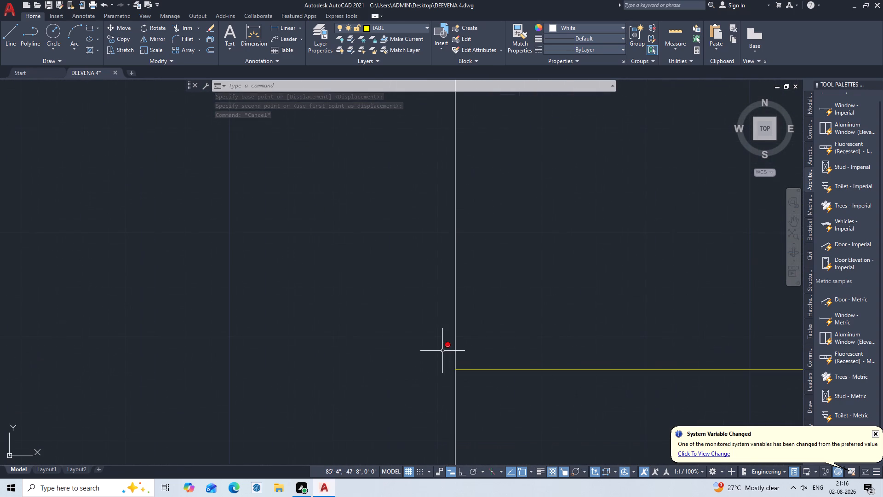
scroll(455, 366, up, 3)
scroll(464, 360, down, 6)
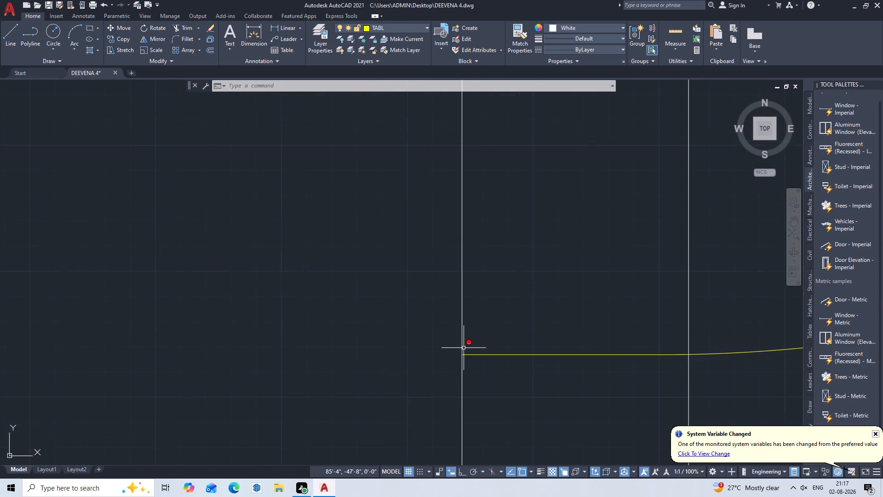
scroll(465, 346, down, 3)
scroll(499, 263, down, 3)
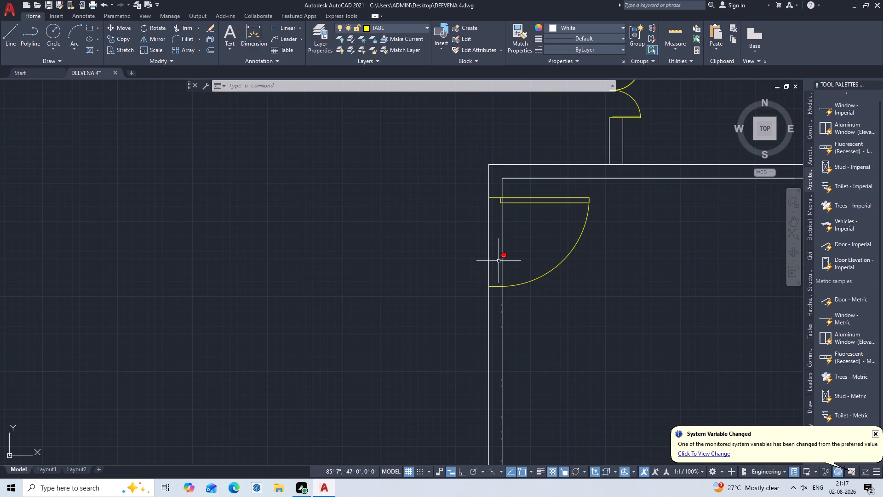
Trim both west wall lines across the new single door's opening, including the short inner-line end inside the door leaf.
text(TR)
key(Return)
click(511, 251)
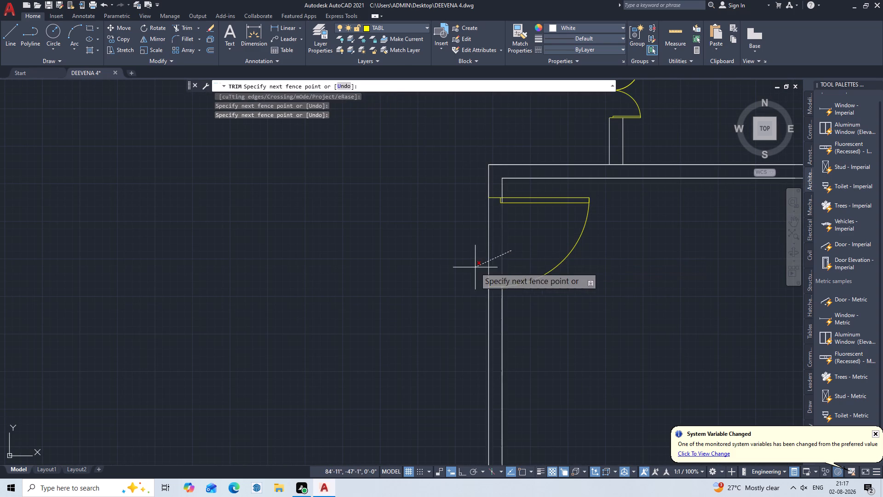
click(465, 268)
scroll(491, 213, up, 4)
middle_drag(526, 193, 516, 207)
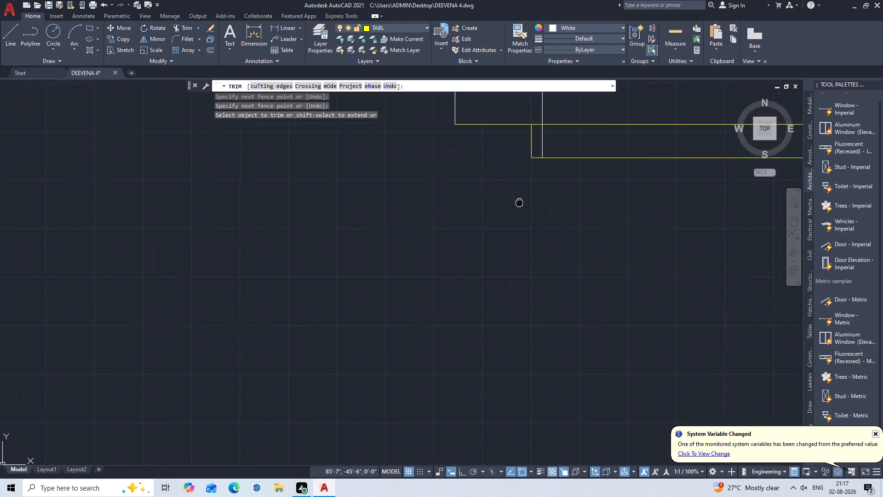
middle_drag(516, 207, 437, 306)
scroll(457, 278, up, 4)
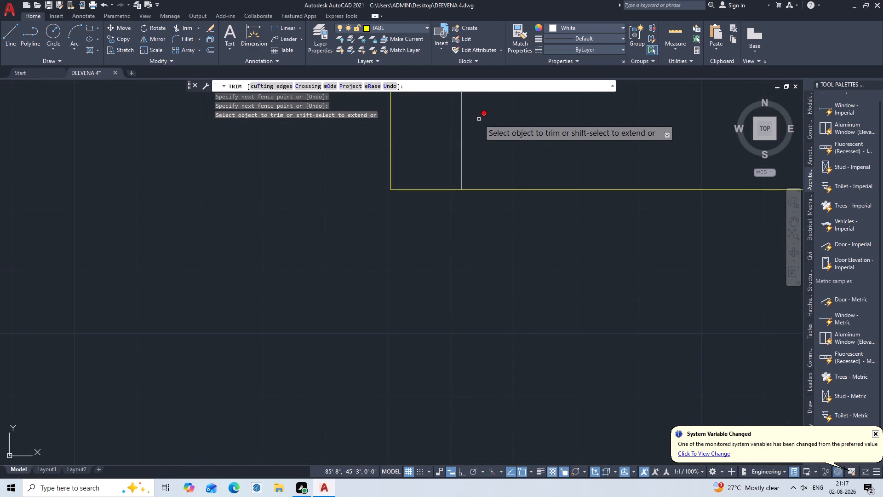
click(479, 119)
click(445, 140)
scroll(445, 141, down, 3)
scroll(458, 235, down, 4)
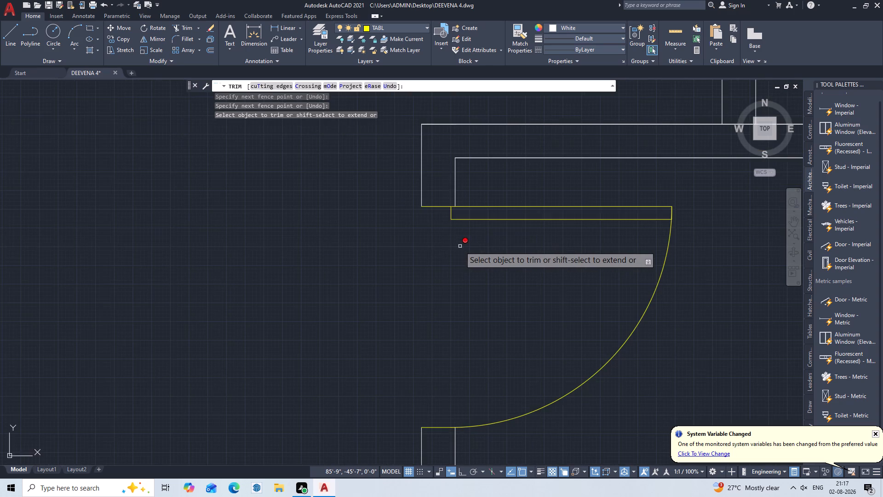
scroll(460, 246, down, 2)
key(Escape)
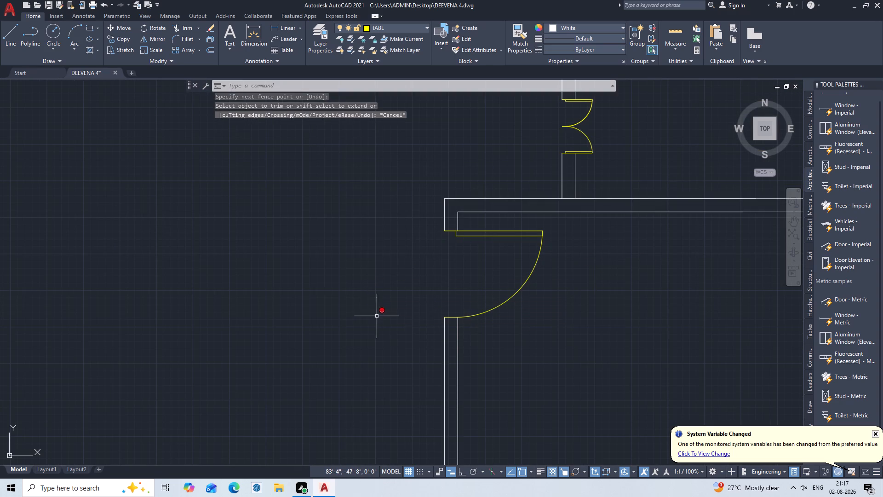
Trim the two horizontal wall lines crossing the middle north room between its western and eastern partitions.
scroll(381, 312, down, 3)
middle_drag(376, 311, 538, 252)
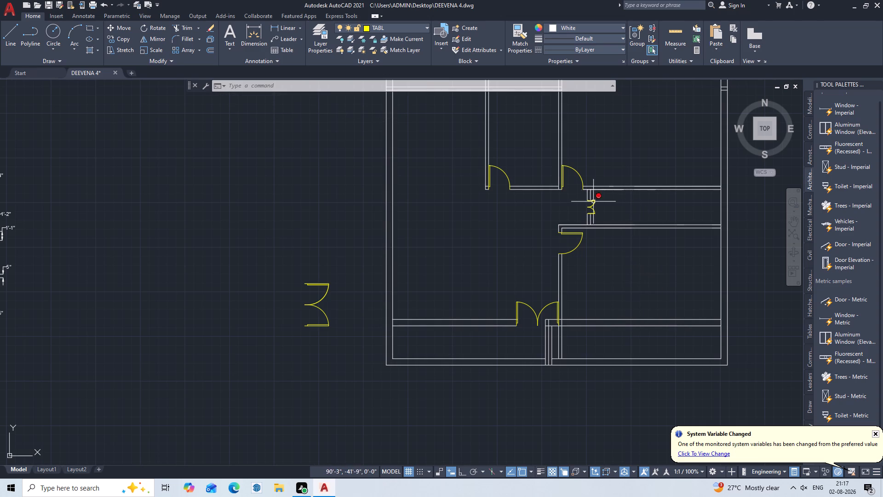
middle_drag(516, 184, 467, 246)
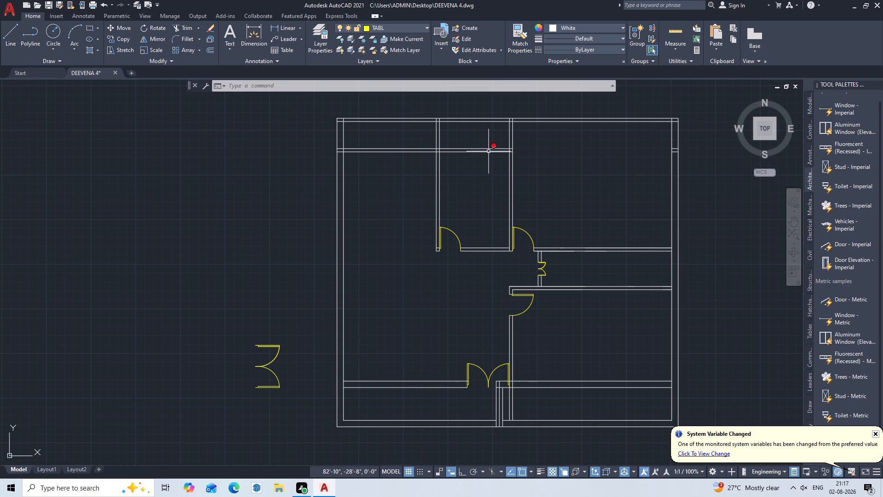
text(TR)
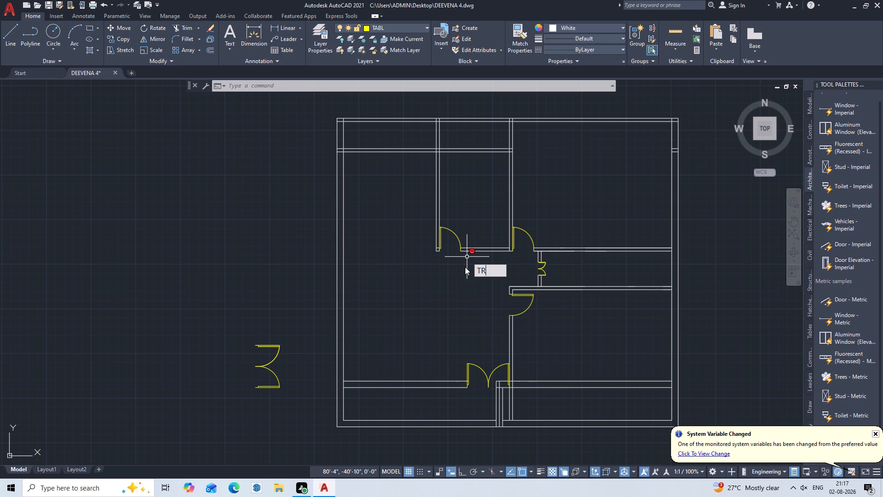
key(Return)
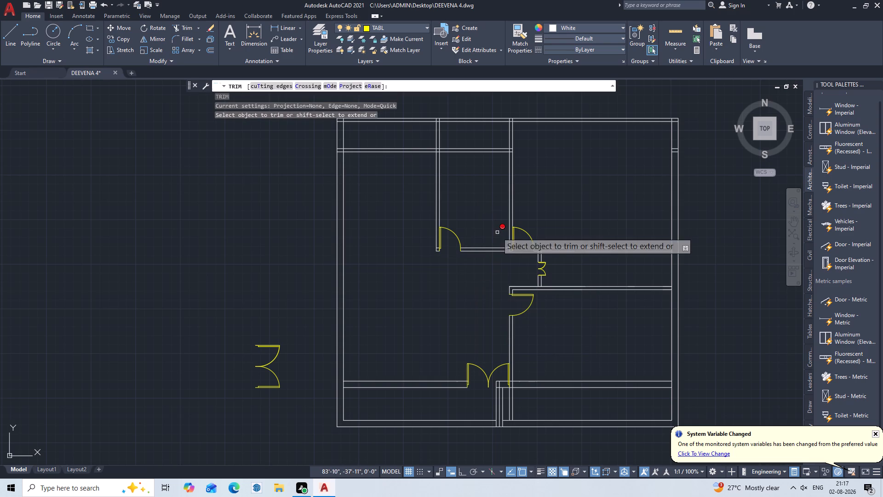
click(497, 143)
click(479, 189)
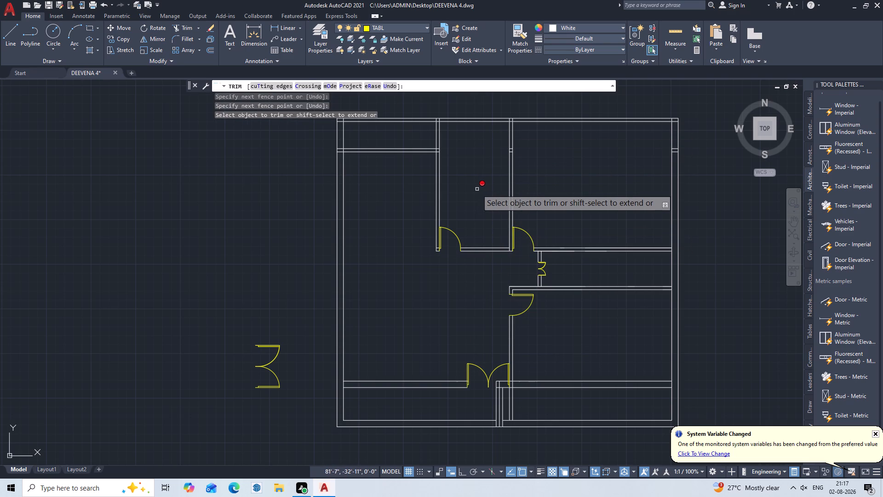
Trim the two short horizontal segments left between the lines of the middle north room's eastern partition.
scroll(481, 174, up, 2)
middle_drag(488, 167, 424, 329)
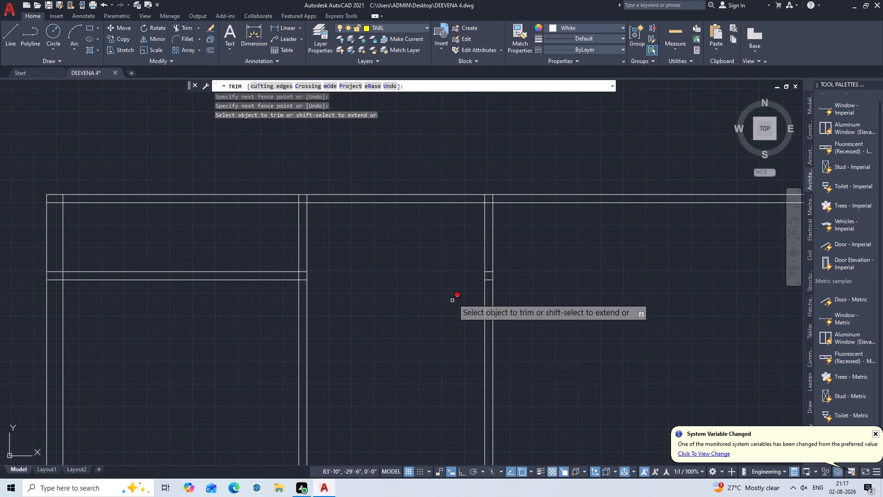
scroll(488, 272, up, 3)
click(491, 264)
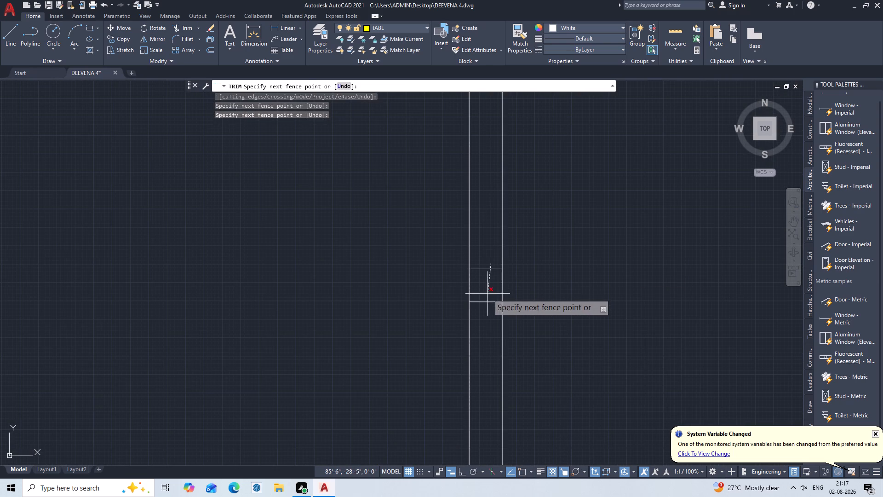
drag(489, 306, 491, 317)
Trim the eastern partition's two lines where they run through the north wall, back to the wall's inner line.
scroll(412, 276, down, 2)
middle_drag(380, 254, 379, 260)
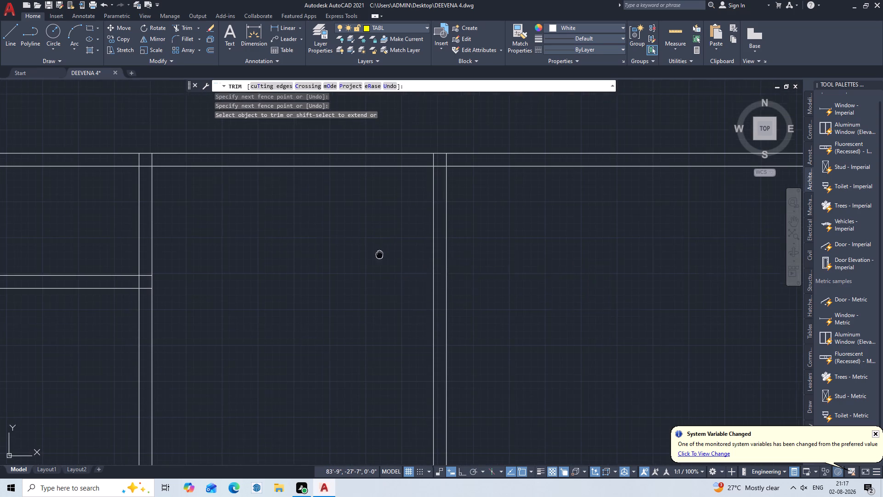
middle_drag(379, 260, 461, 344)
scroll(517, 254, up, 4)
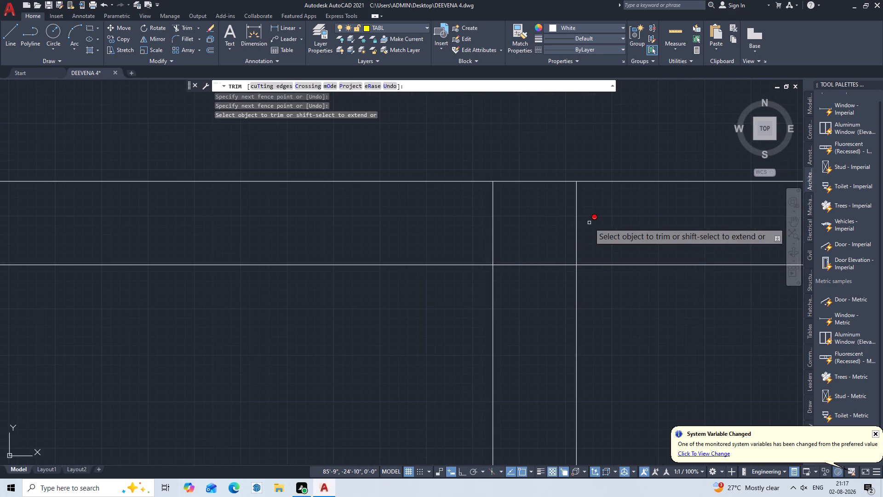
click(589, 223)
click(440, 231)
Trim the western partition's two line ends inside the north wall and remove the north wall's outermost line.
scroll(444, 229, down, 3)
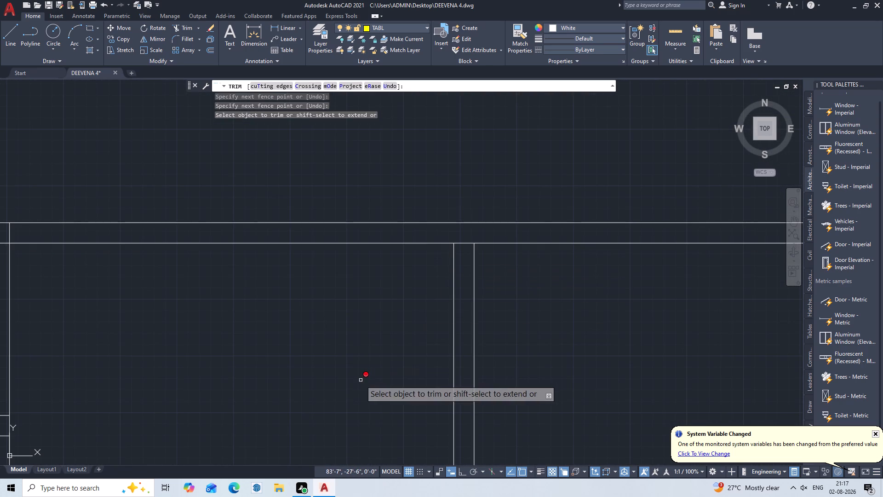
middle_drag(361, 380, 446, 300)
scroll(446, 300, down, 3)
middle_drag(439, 315, 497, 263)
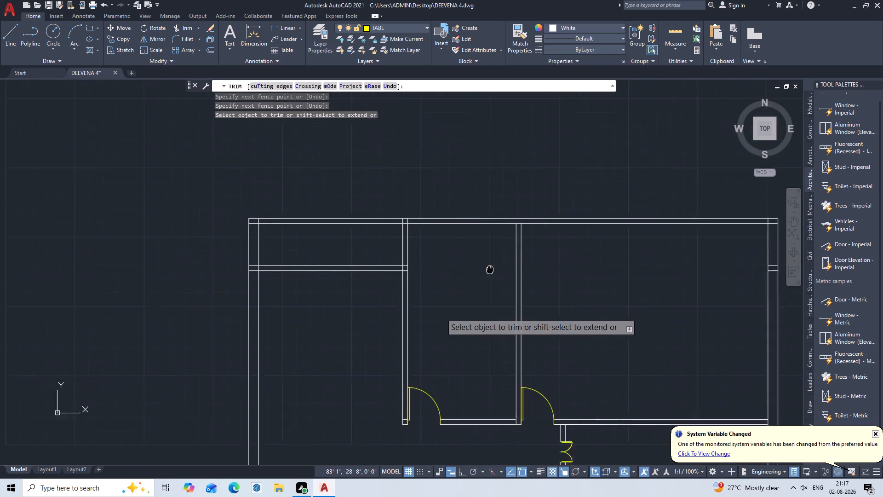
middle_drag(497, 263, 512, 251)
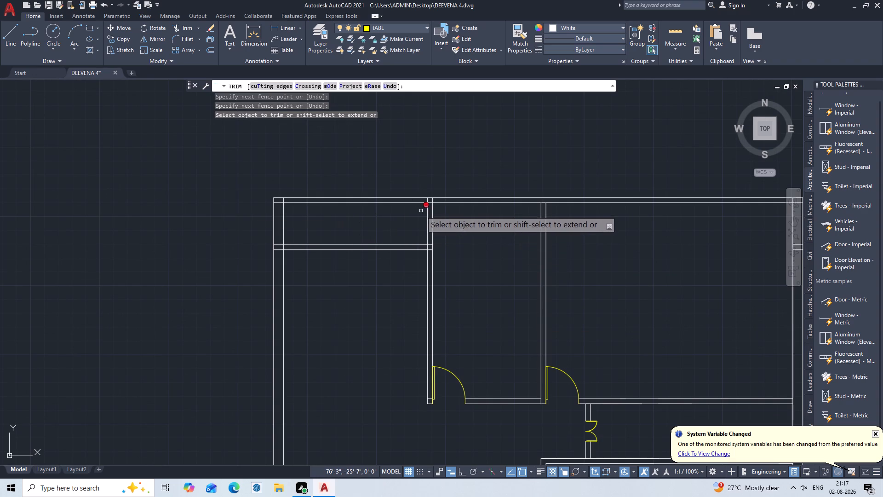
scroll(421, 212, up, 3)
drag(477, 163, 470, 151)
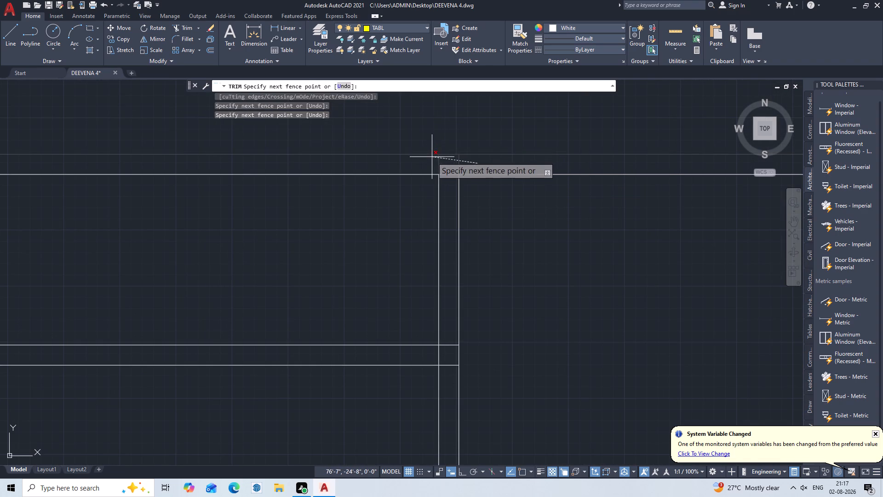
click(434, 162)
click(442, 147)
click(440, 162)
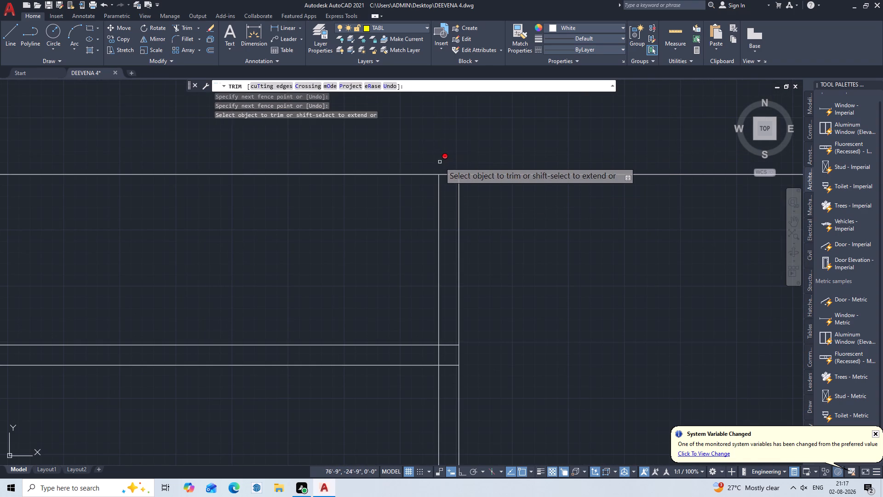
Trim the ends of the west outer wall's two lines at the northwest corner back to the remaining north wall line.
scroll(440, 162, down, 2)
middle_drag(352, 208, 433, 253)
scroll(251, 220, up, 4)
click(521, 148)
click(287, 160)
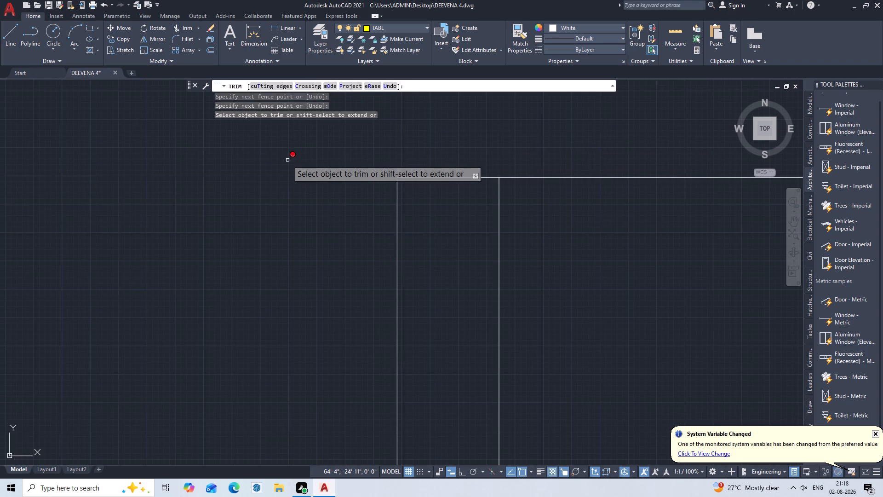
Trim the upper ends of the east outer wall's two lines at the northeast corner back to the north wall line.
scroll(287, 160, down, 4)
scroll(579, 329, down, 1)
middle_drag(579, 329, 201, 335)
scroll(546, 243, up, 4)
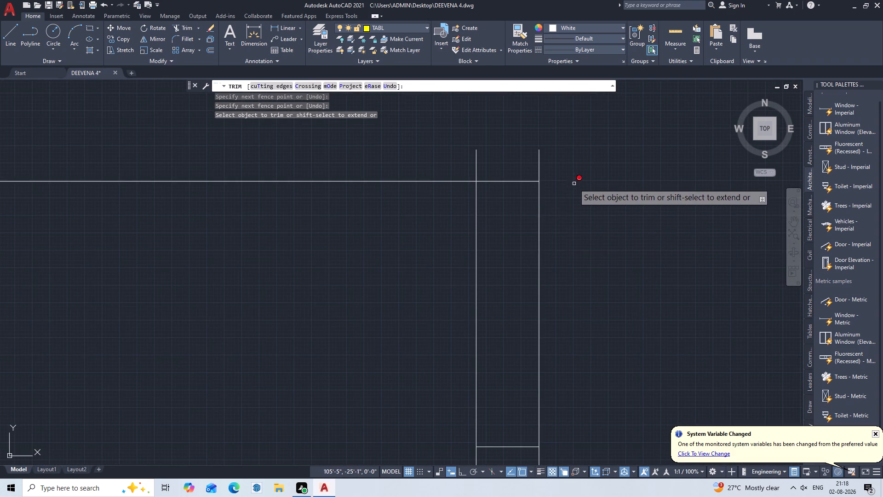
middle_drag(574, 184, 579, 278)
scroll(550, 254, up, 4)
click(38, 287)
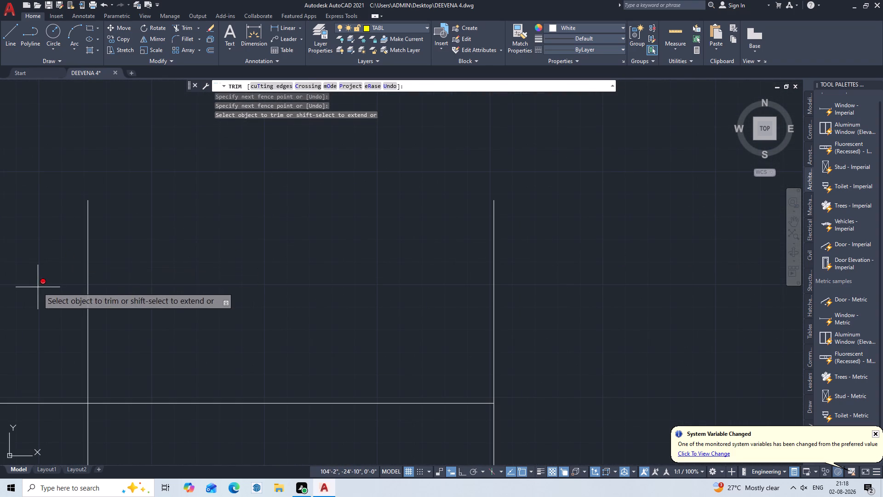
click(535, 329)
scroll(537, 329, down, 4)
scroll(603, 386, down, 4)
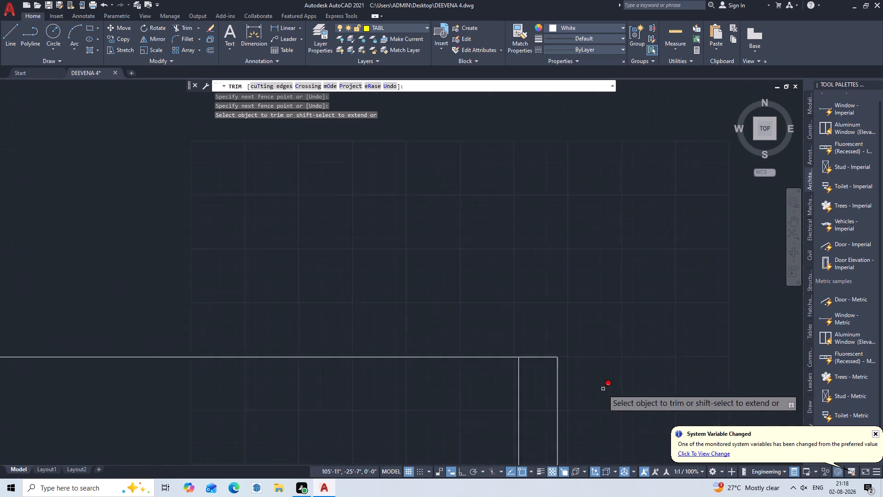
middle_drag(614, 339, 600, 273)
middle_drag(602, 263, 607, 254)
scroll(639, 211, down, 2)
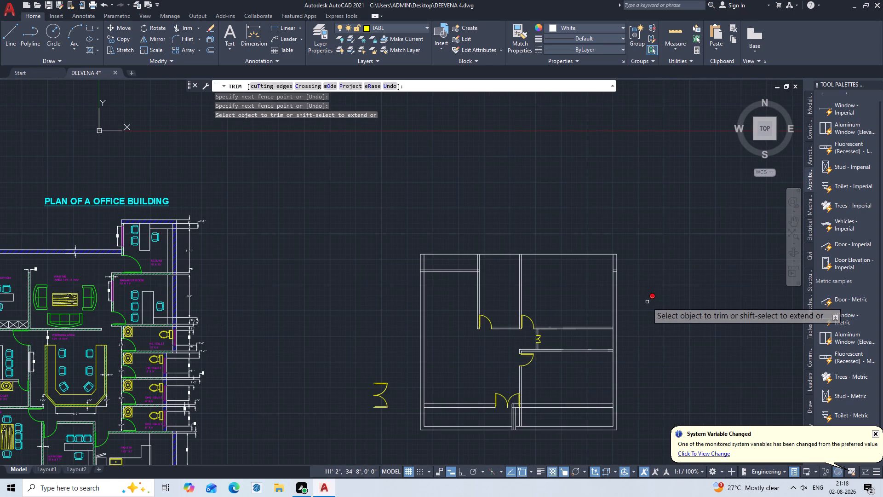
key(Escape)
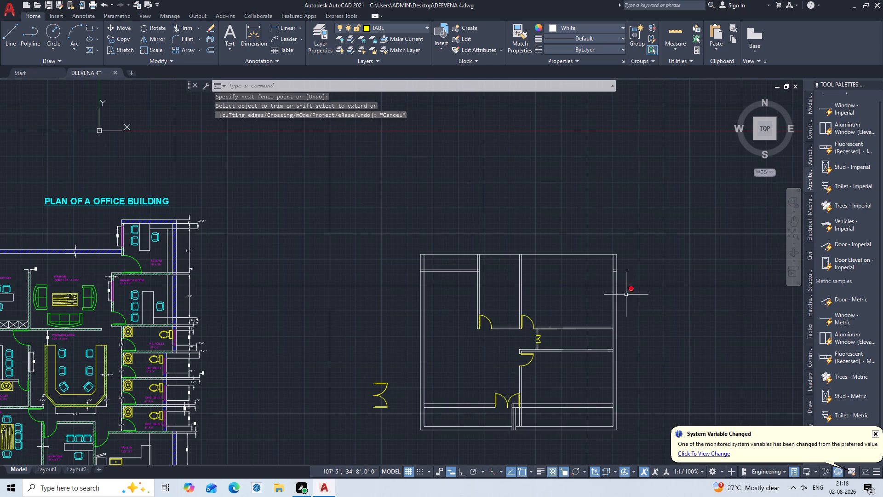
Trim the two short horizontal segments left between the east outer wall's lines just below the northeast corner.
scroll(616, 268, up, 3)
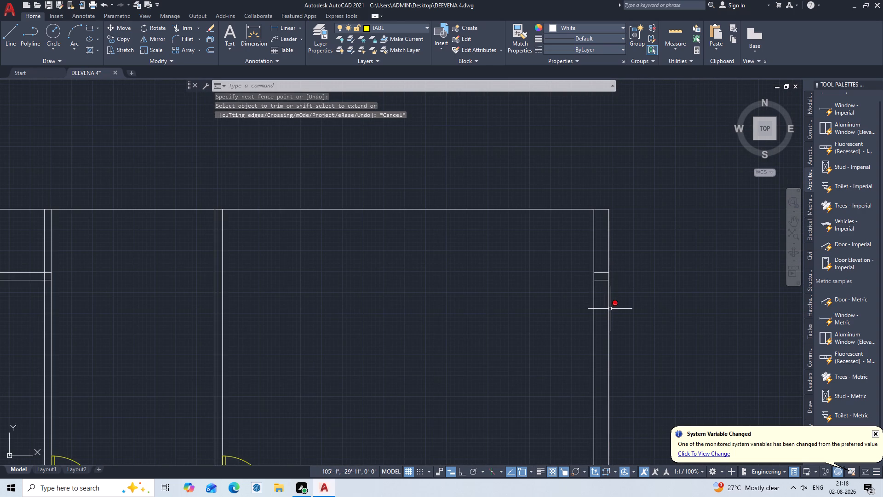
key(Return)
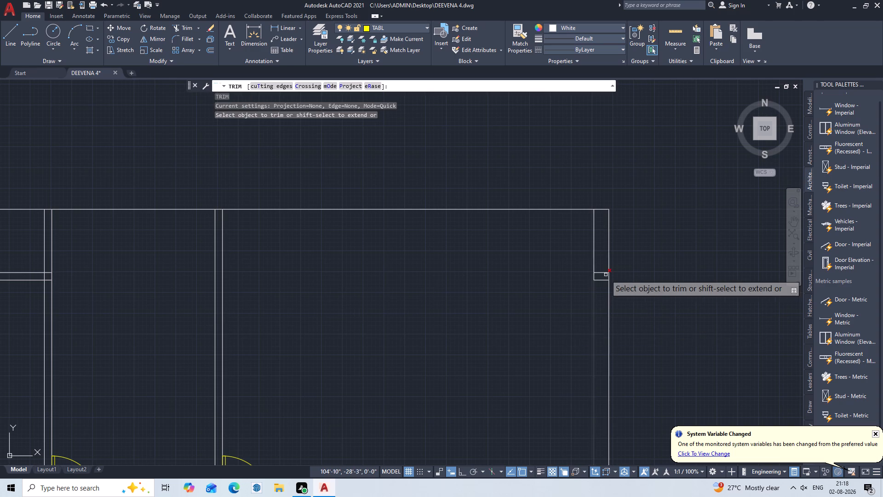
scroll(606, 273, up, 4)
drag(596, 255, 599, 270)
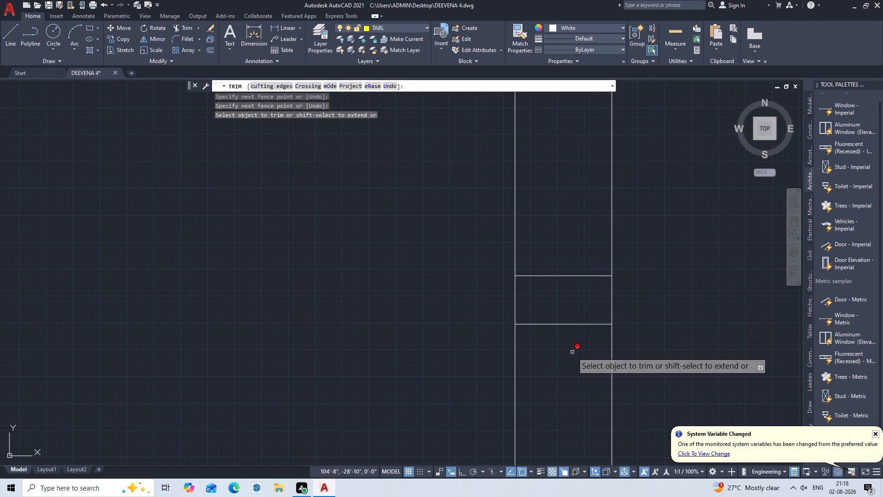
click(572, 352)
click(562, 243)
key(Escape)
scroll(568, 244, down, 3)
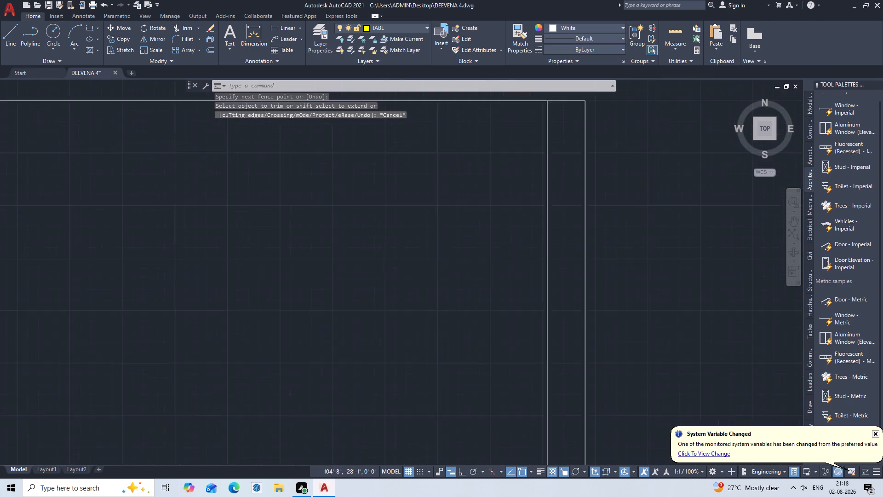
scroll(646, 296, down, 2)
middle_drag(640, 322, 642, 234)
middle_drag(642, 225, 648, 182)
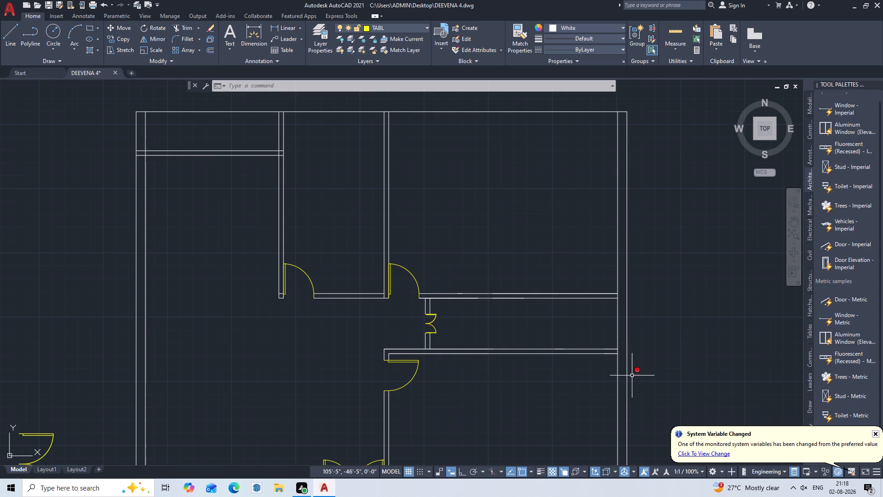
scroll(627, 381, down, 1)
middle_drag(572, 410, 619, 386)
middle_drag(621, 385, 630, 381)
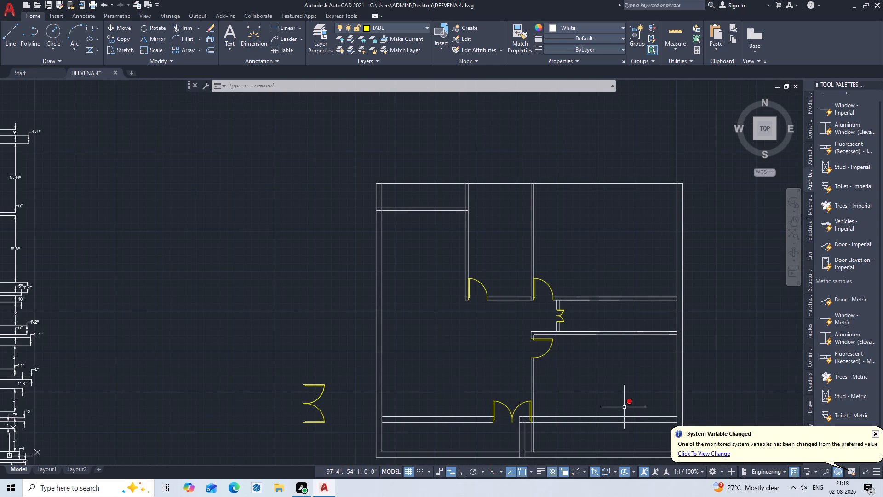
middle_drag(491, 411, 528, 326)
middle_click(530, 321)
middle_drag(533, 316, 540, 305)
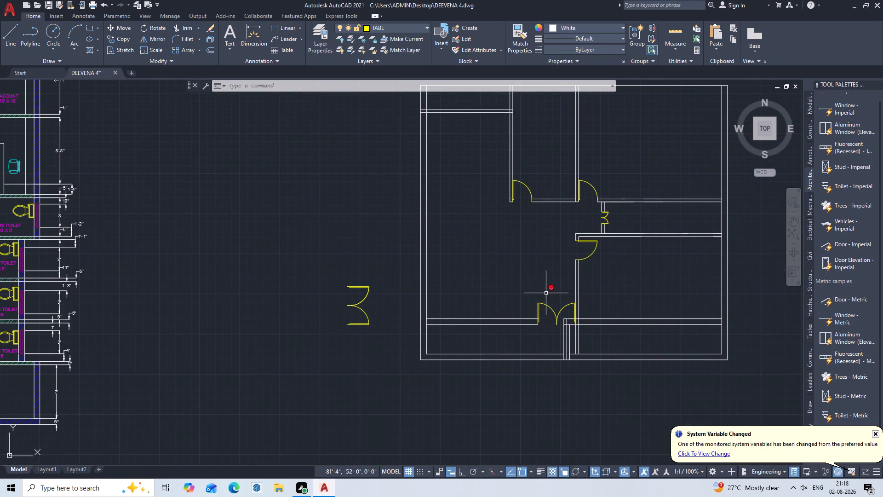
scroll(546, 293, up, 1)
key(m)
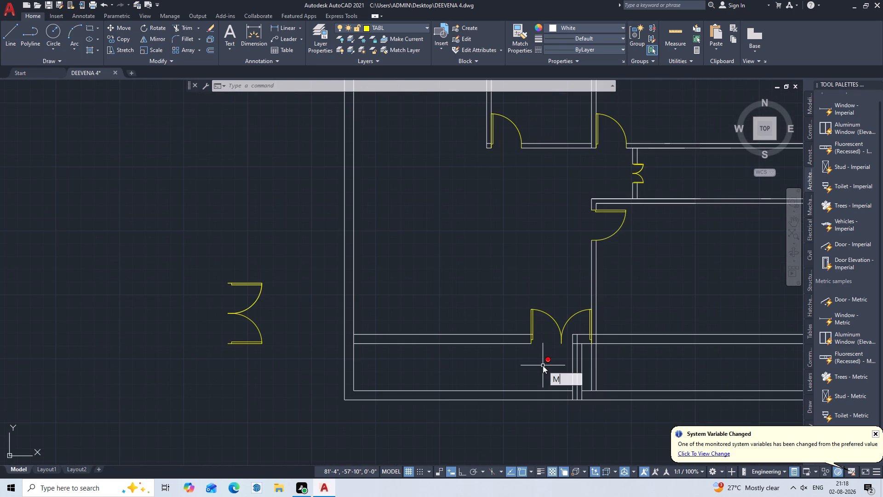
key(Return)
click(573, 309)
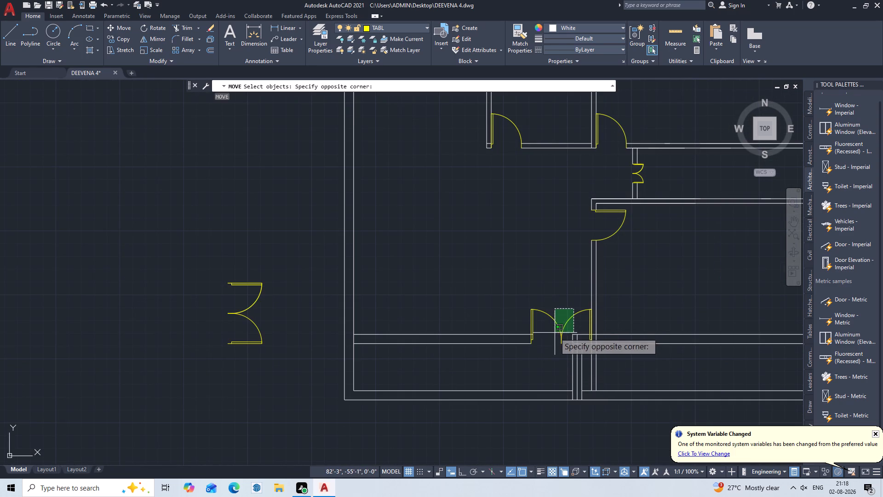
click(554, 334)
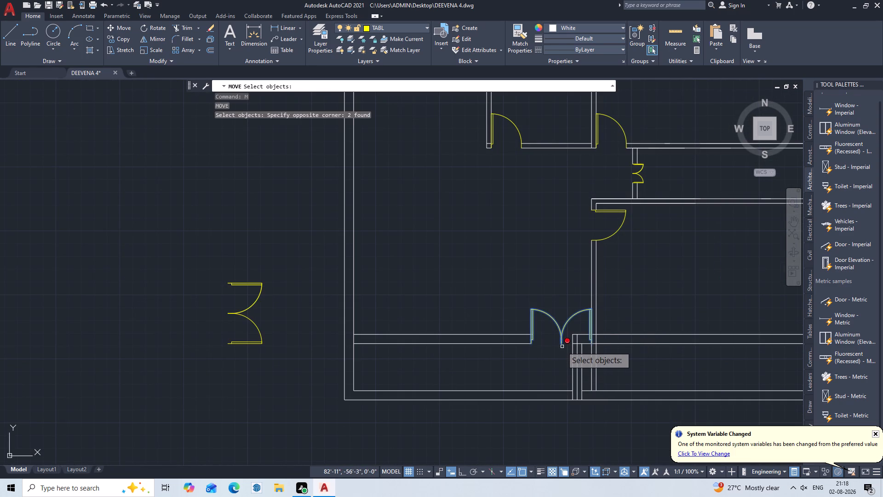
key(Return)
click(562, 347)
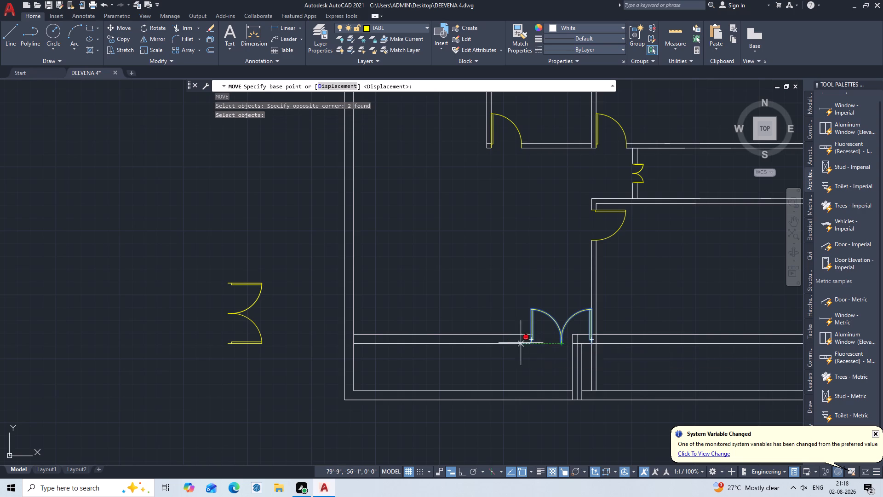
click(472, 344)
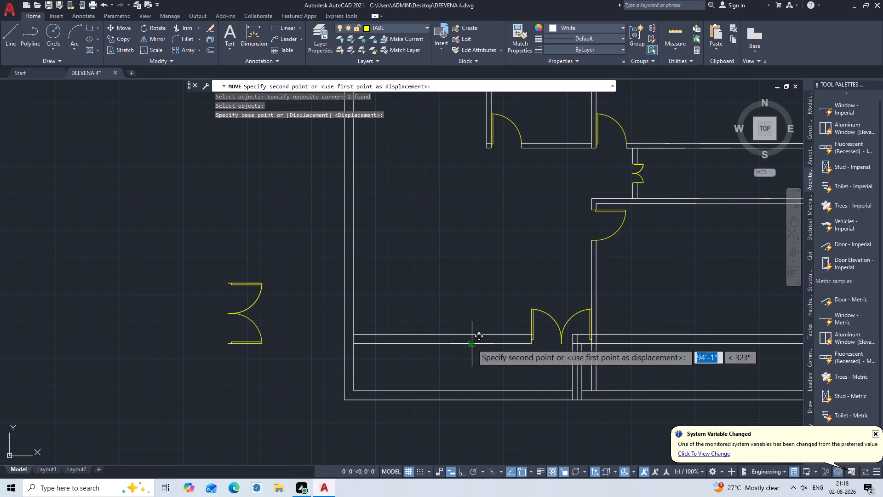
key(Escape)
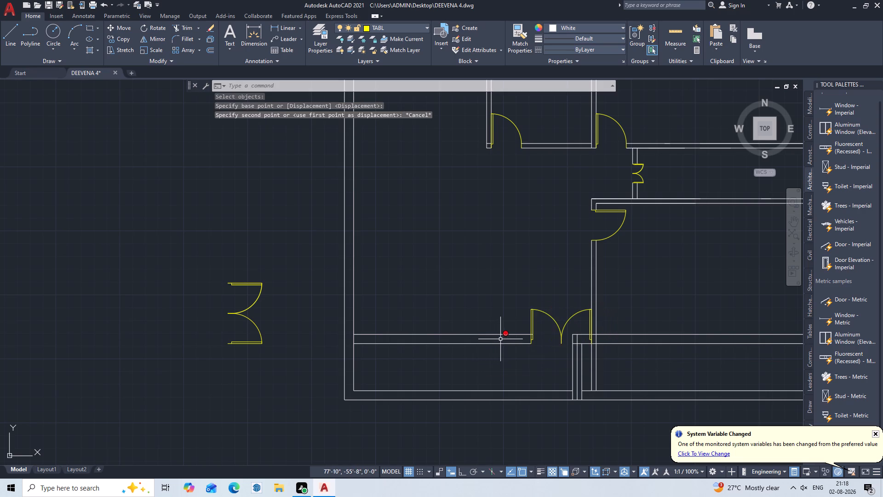
Move the double door about 7'-6" west along the southern interior wall, out of its opening beside the partition.
key(m)
key(Return)
click(570, 316)
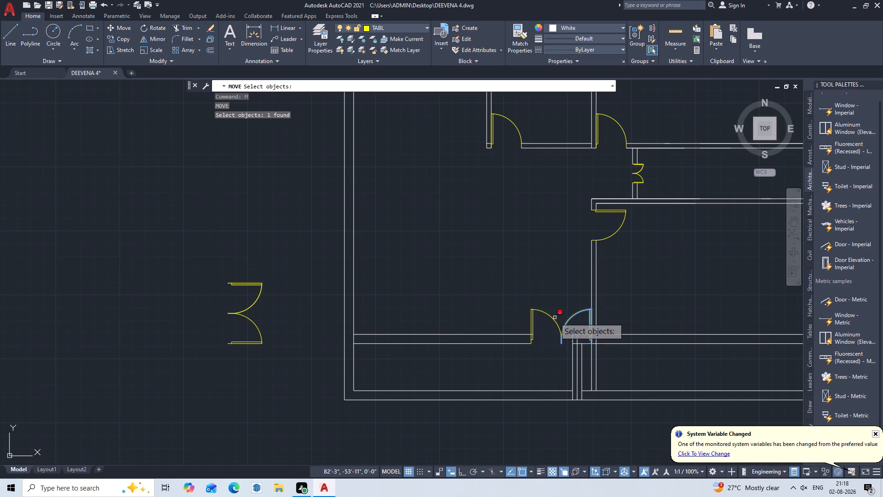
click(555, 318)
click(546, 325)
key(Return)
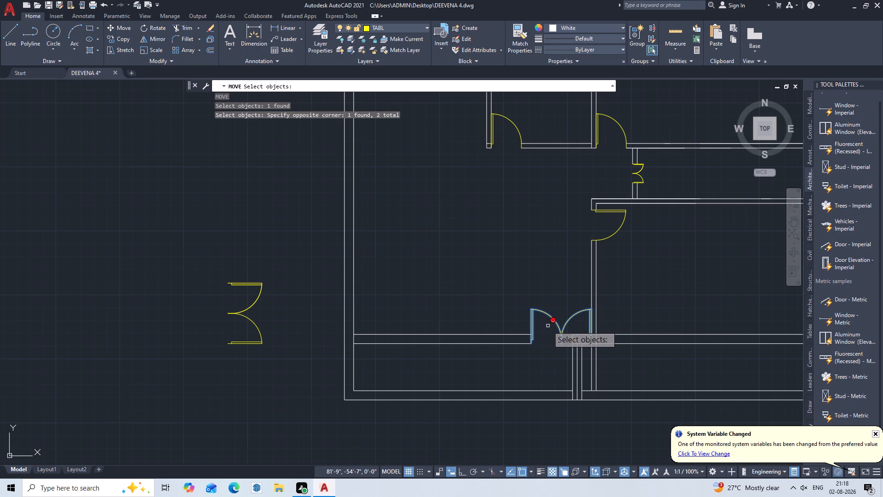
click(563, 344)
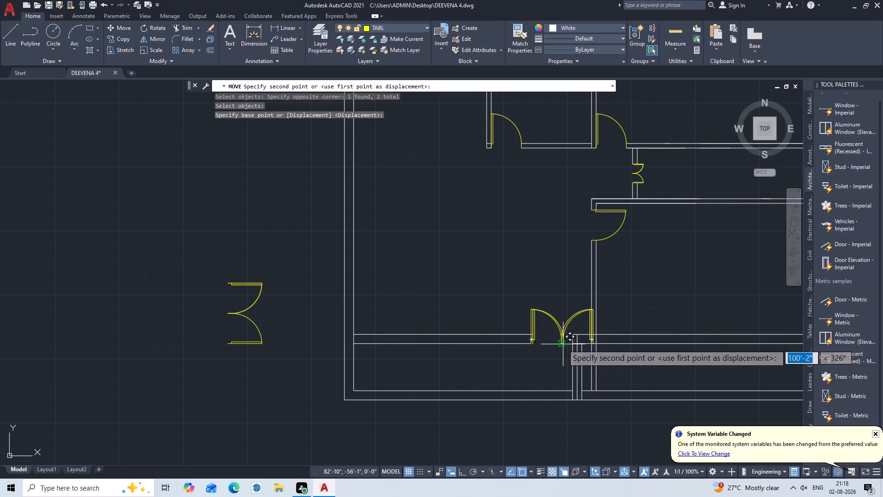
click(468, 344)
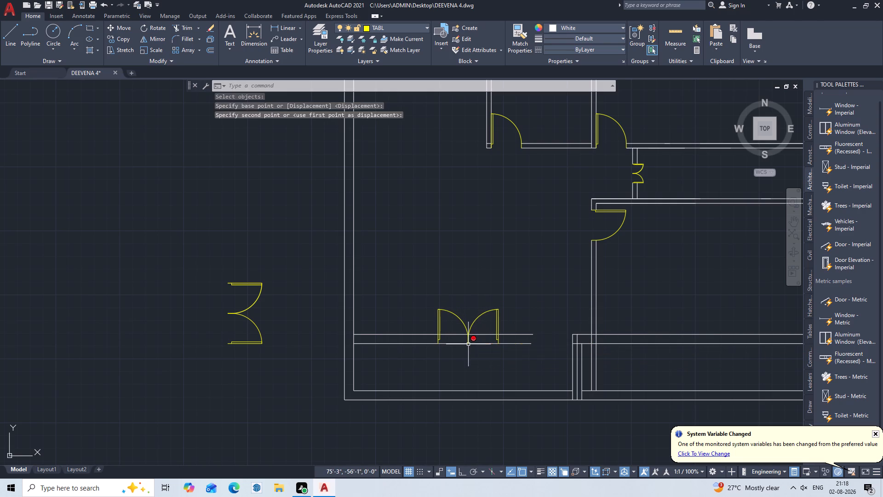
key(Escape)
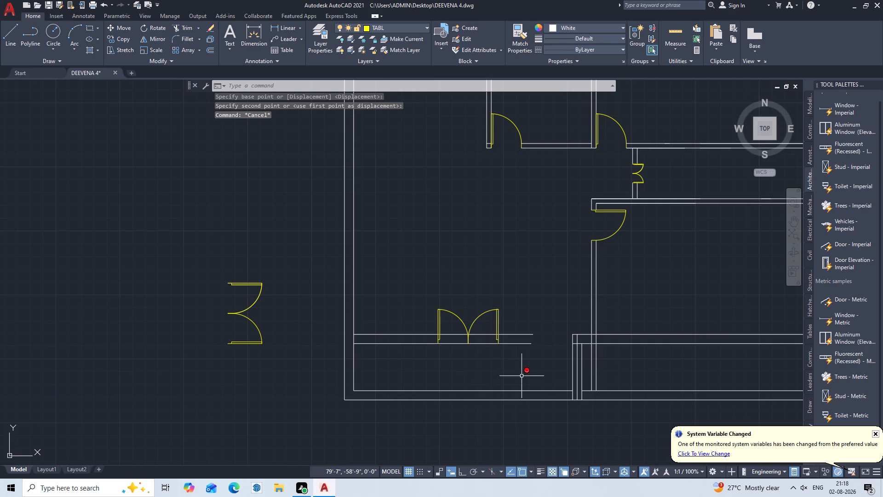
Extend the southern interior wall's two lines east across the vacated door opening to the partition.
key(e)
key(x)
key(Return)
click(521, 329)
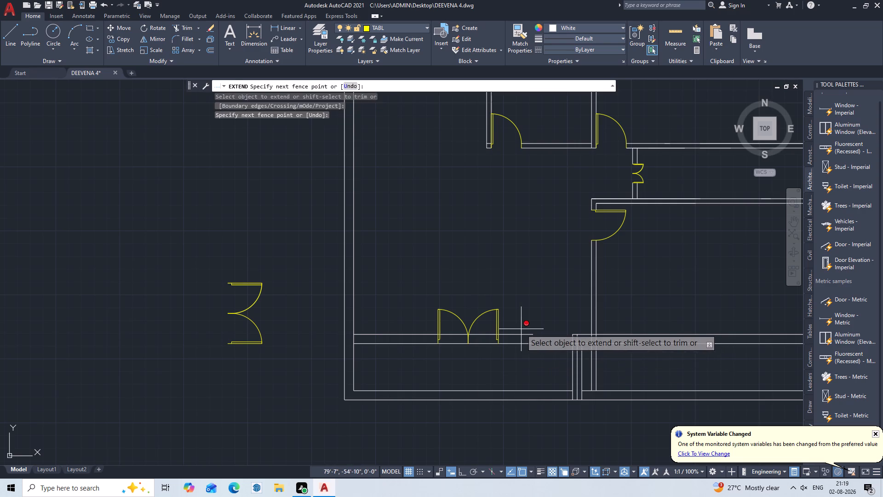
click(517, 362)
key(Escape)
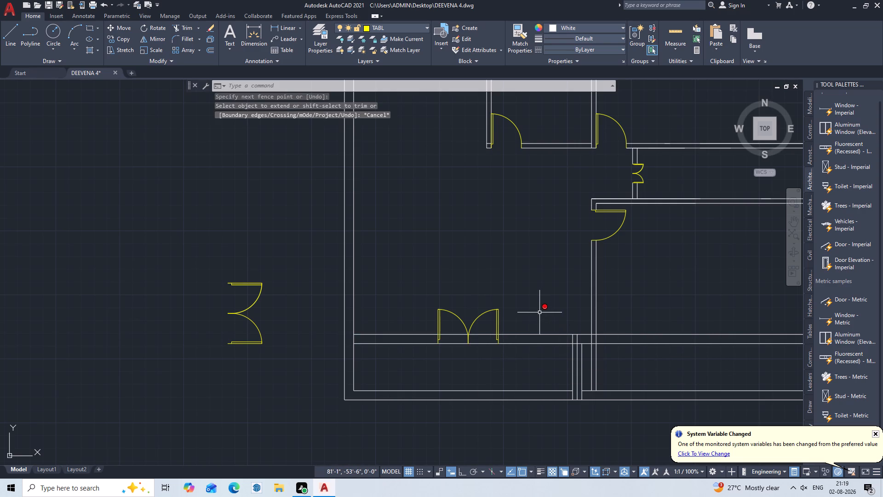
Move the double door another 4'-11" west along the southern interior wall, towards the west outer wall.
scroll(539, 312, down, 1)
middle_drag(530, 297, 532, 345)
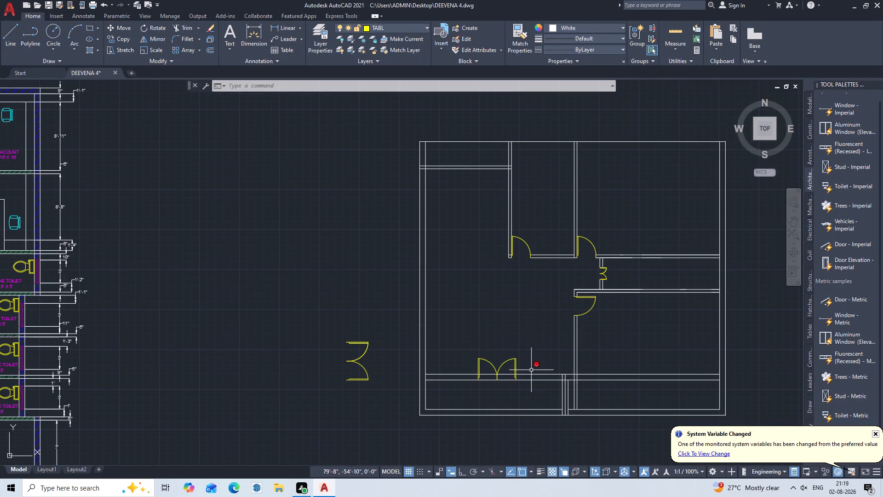
middle_drag(528, 355, 558, 289)
middle_click(558, 287)
scroll(541, 286, up, 2)
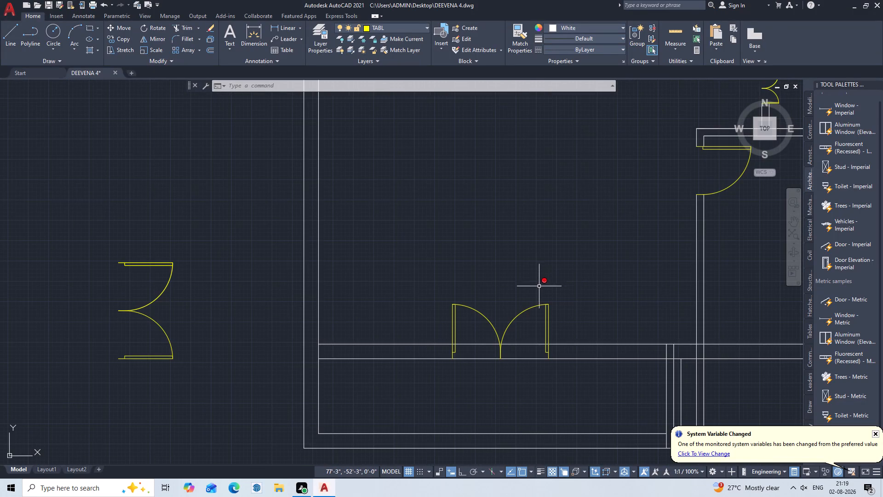
key(m)
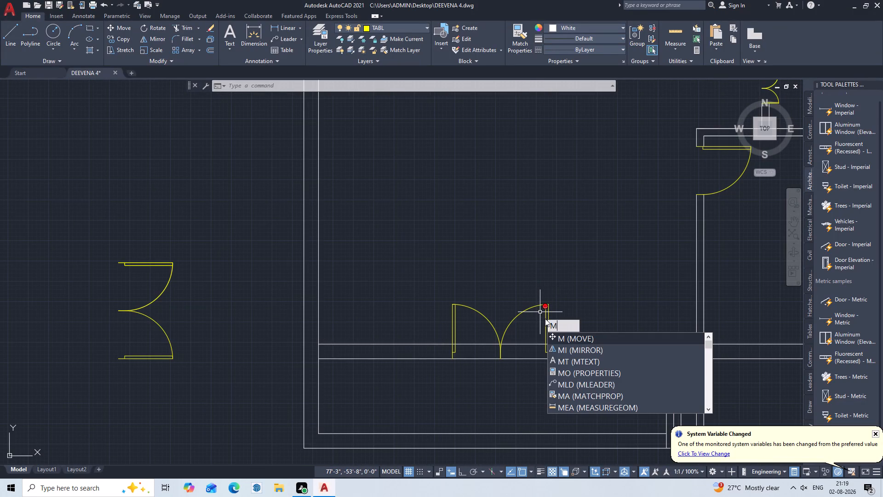
key(Return)
click(525, 319)
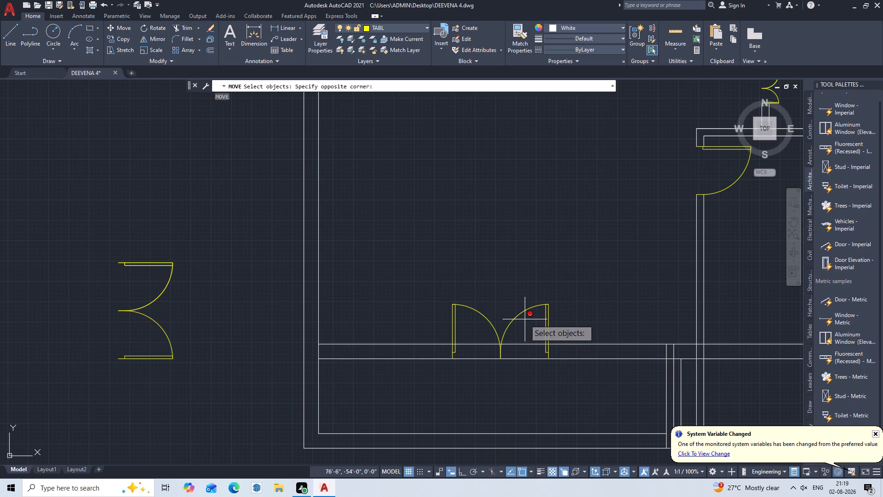
click(481, 338)
key(Return)
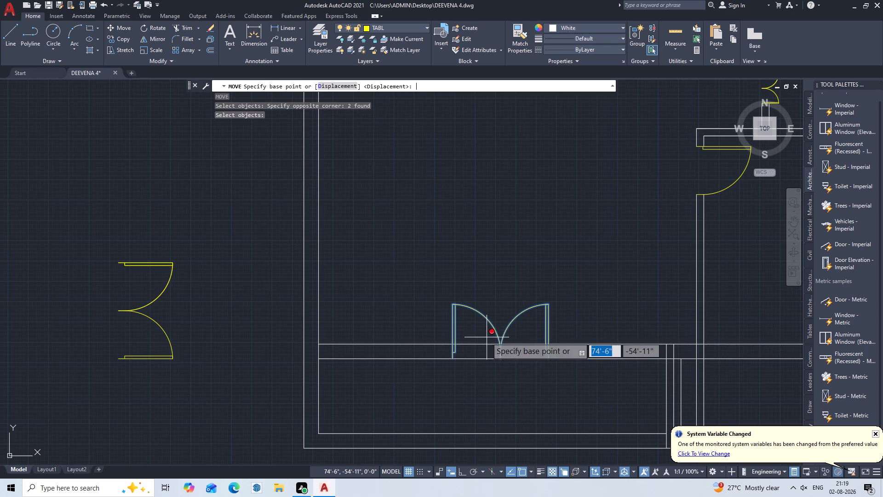
click(500, 360)
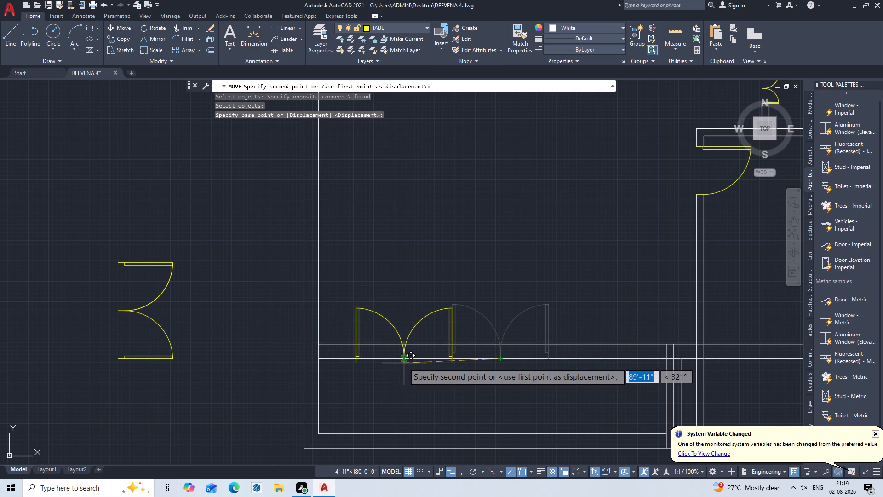
click(404, 363)
key(Escape)
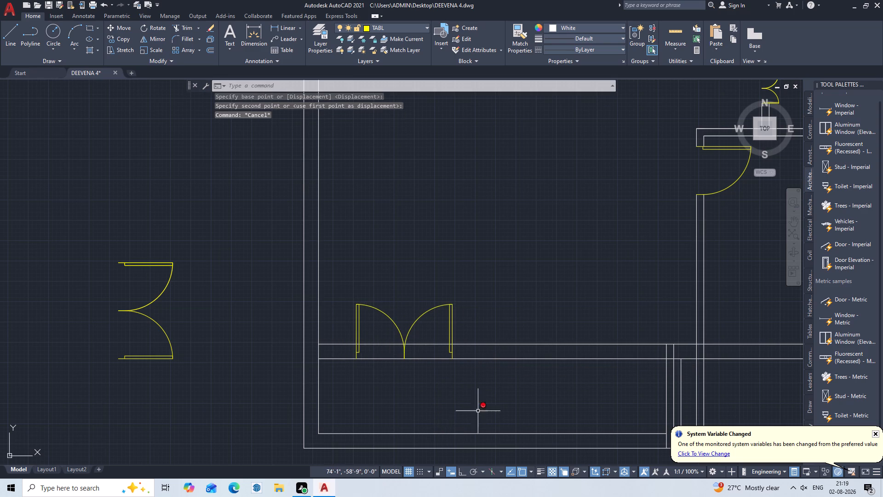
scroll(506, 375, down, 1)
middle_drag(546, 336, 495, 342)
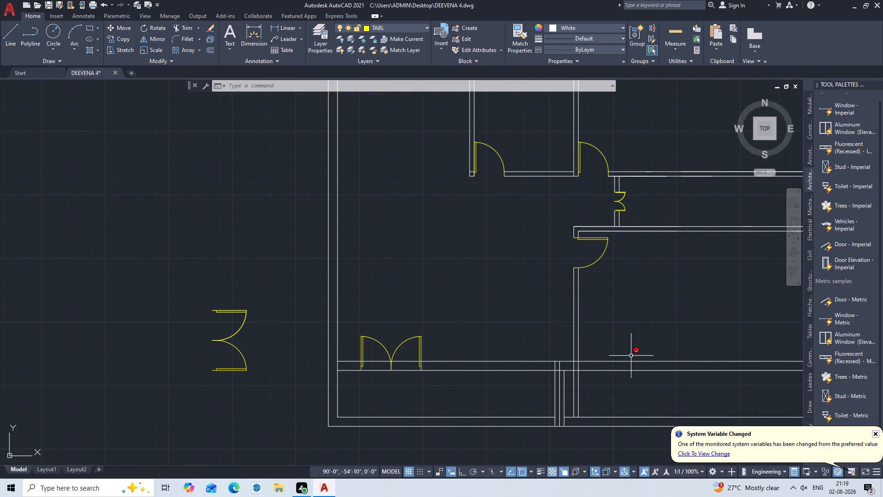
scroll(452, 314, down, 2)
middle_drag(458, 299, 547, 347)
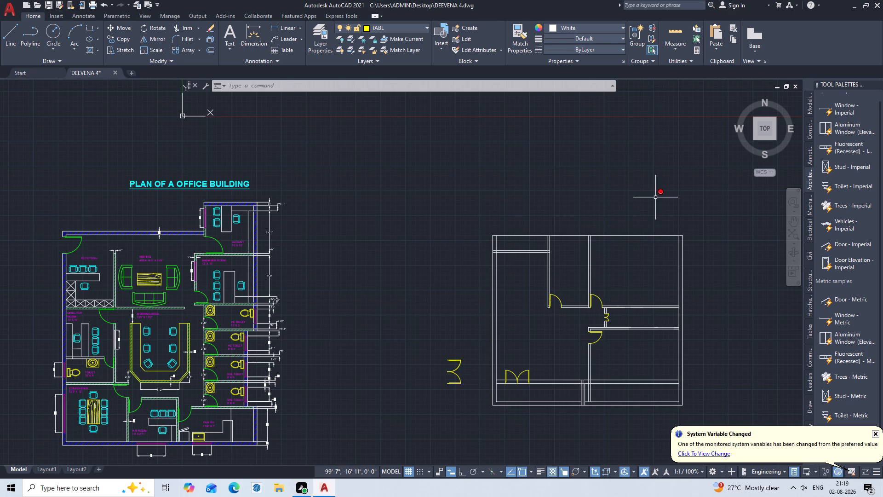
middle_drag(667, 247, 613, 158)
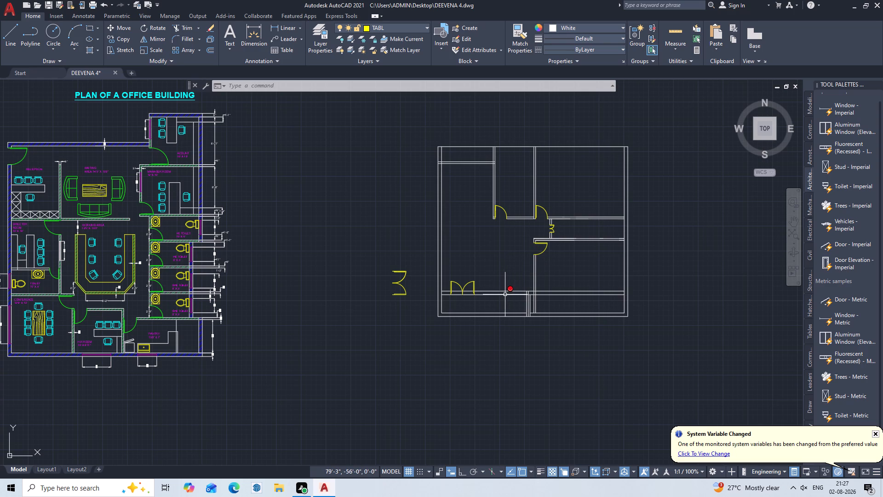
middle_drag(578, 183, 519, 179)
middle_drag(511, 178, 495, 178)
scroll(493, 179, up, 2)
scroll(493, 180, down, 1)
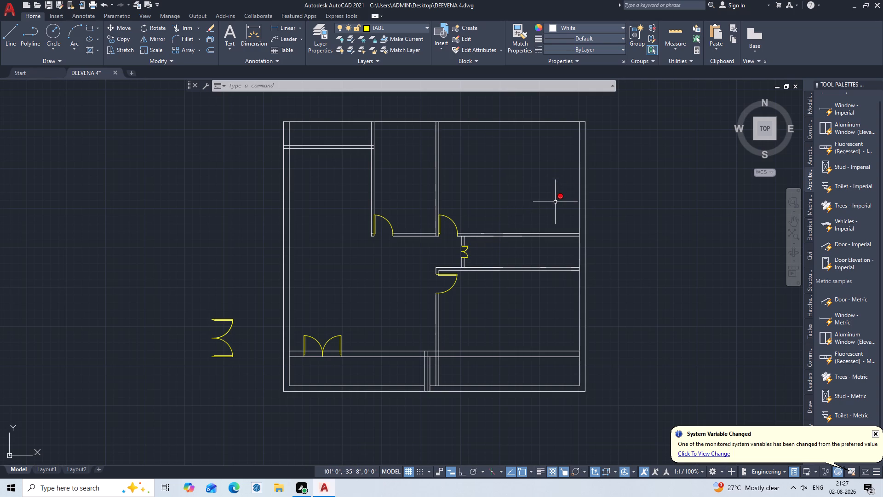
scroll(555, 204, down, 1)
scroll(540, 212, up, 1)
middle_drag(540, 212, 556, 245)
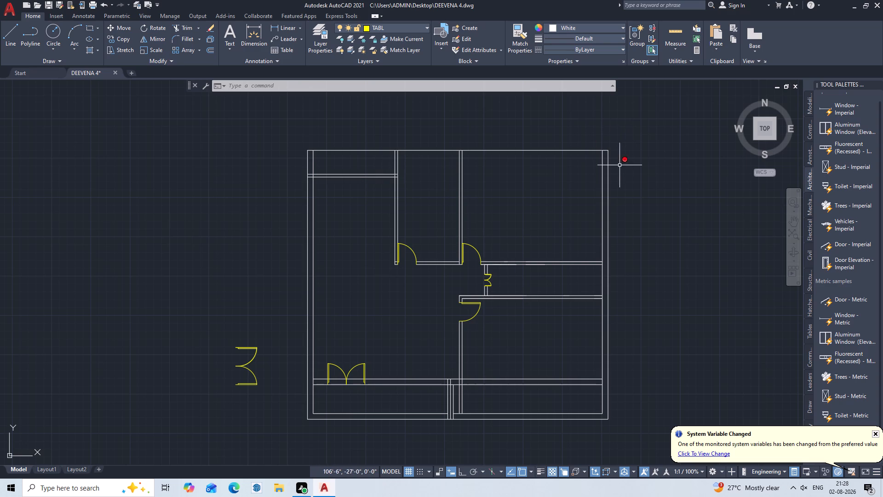
Draw a closed rectangular outline of orthogonal lines, 30' wide and 30'6" high, in the empty area east of the existing floor plan.
scroll(556, 295, down, 2)
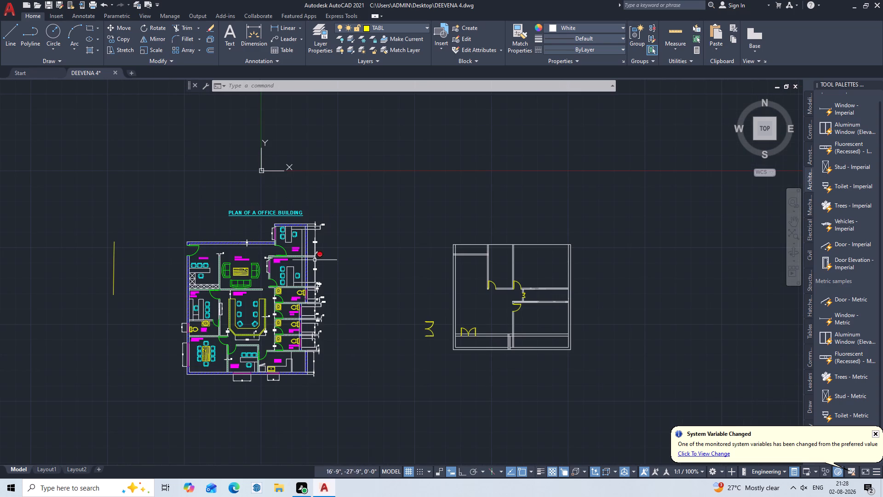
middle_drag(552, 245, 339, 173)
middle_click(339, 173)
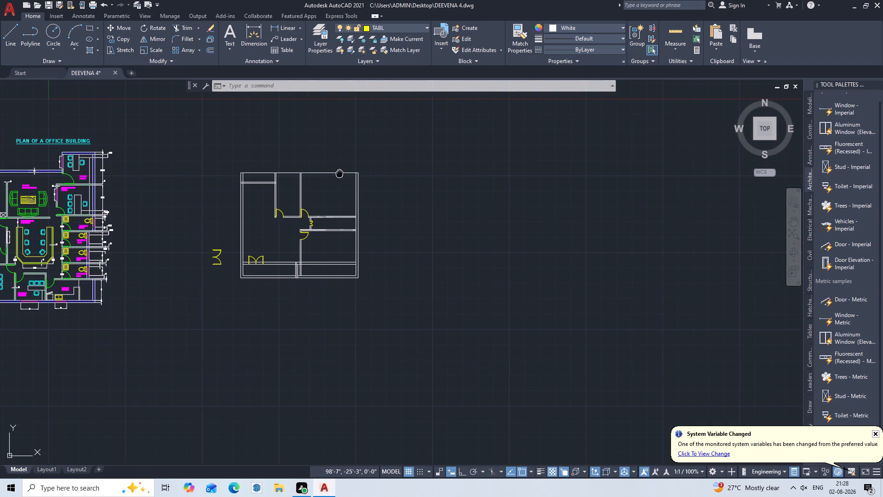
middle_drag(383, 235, 273, 247)
middle_drag(264, 249, 241, 254)
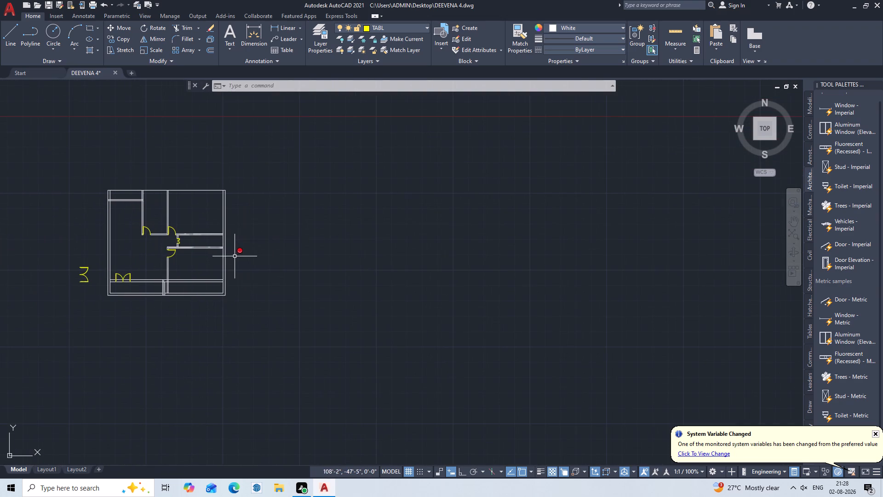
scroll(342, 305, up, 2)
middle_drag(342, 304, 337, 326)
middle_click(337, 327)
middle_click(337, 330)
scroll(337, 333, down, 1)
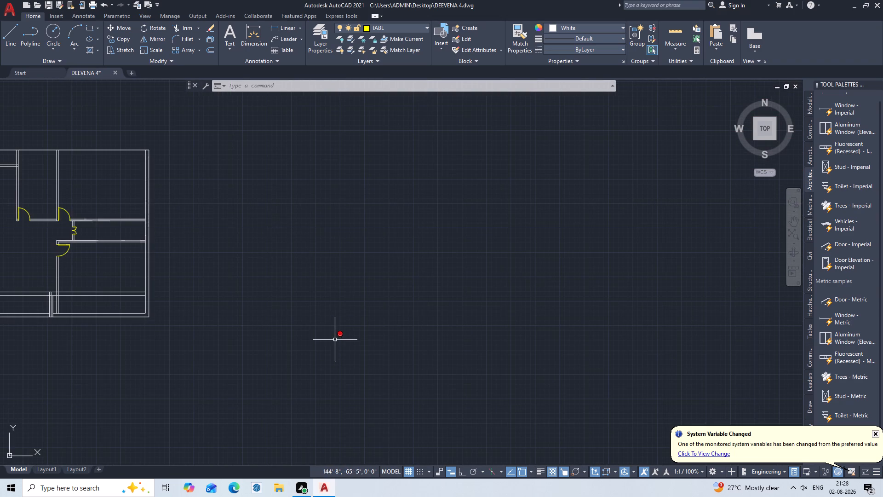
key(l)
key(Return)
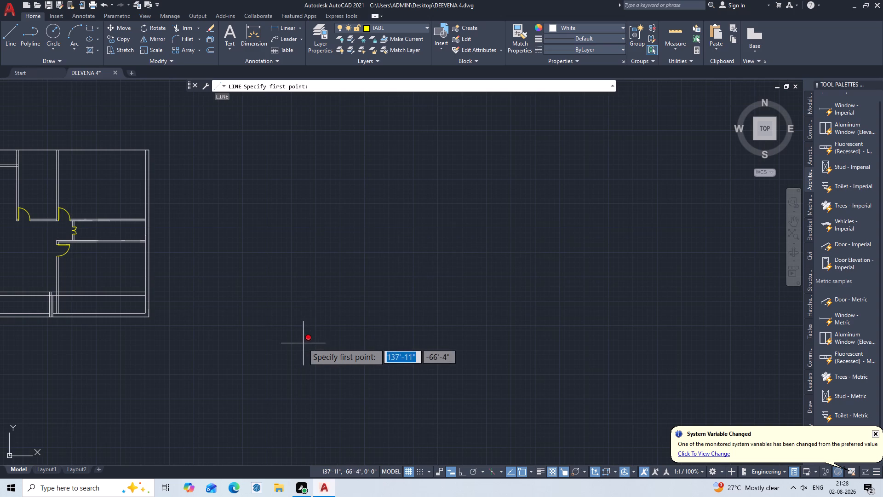
click(310, 315)
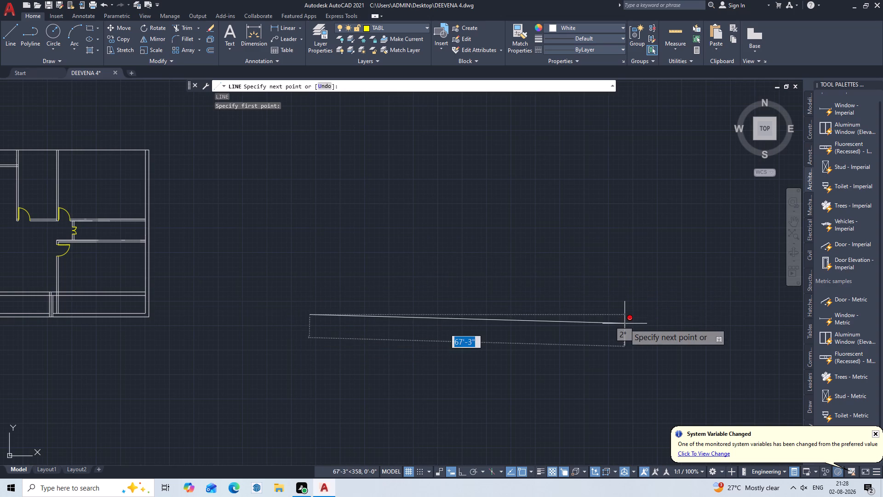
key(F8)
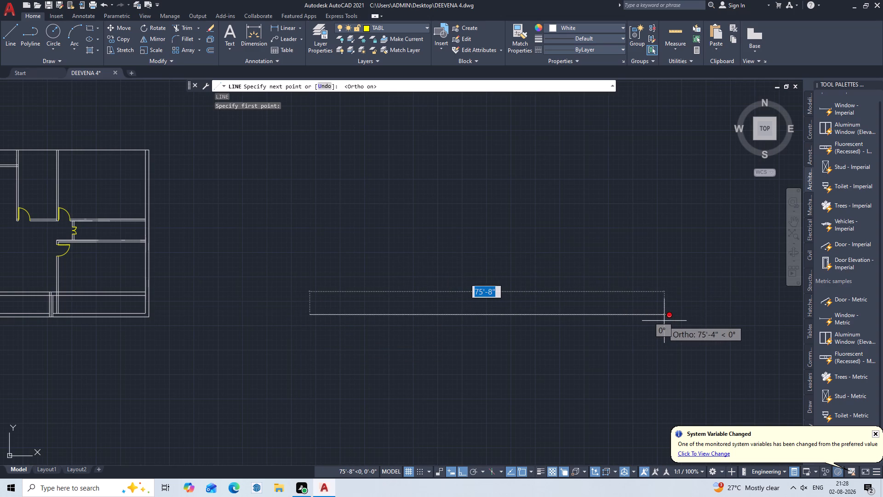
key(3)
text(0')
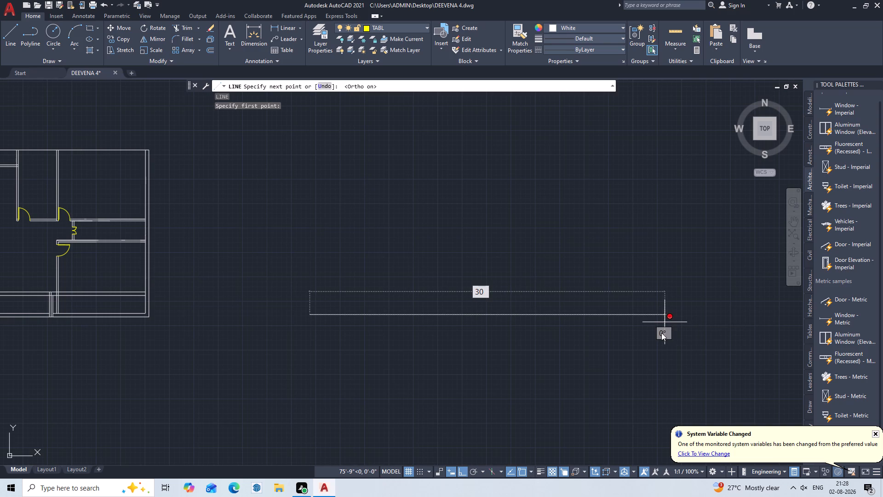
key(Return)
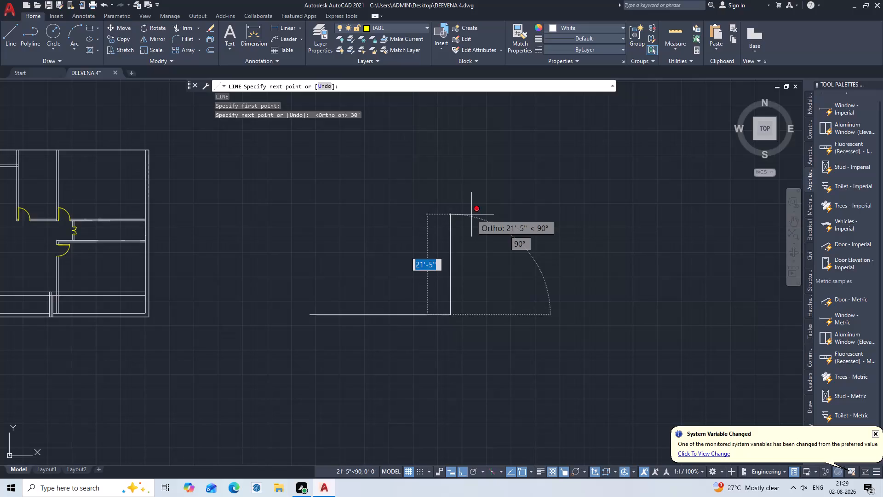
text(30'6)
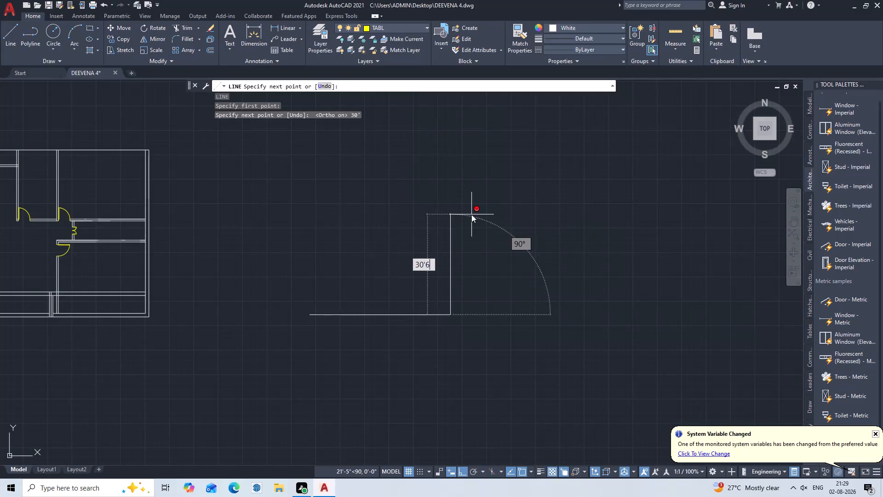
key(shift+quotedbl)
key(Return)
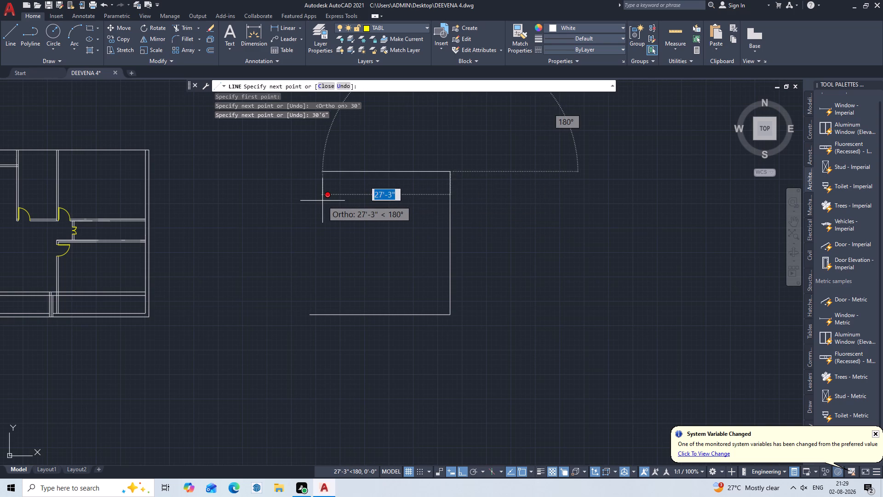
key(3)
key(0)
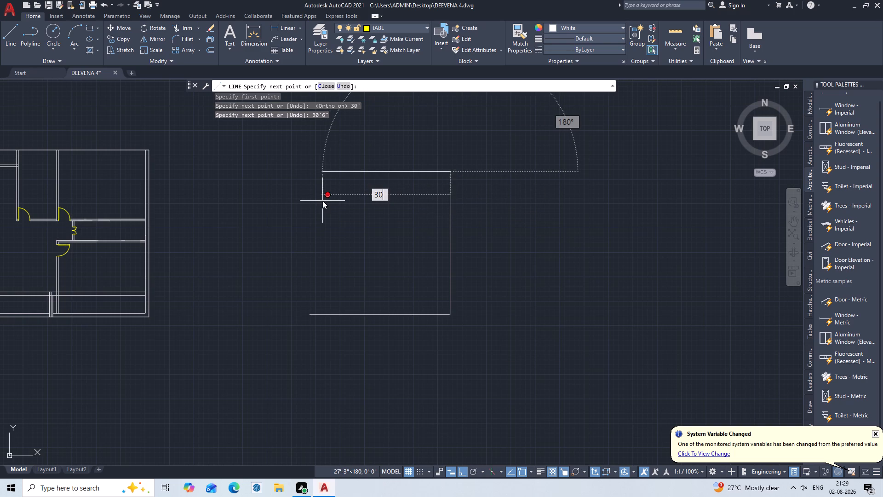
key(apostrophe)
key(Return)
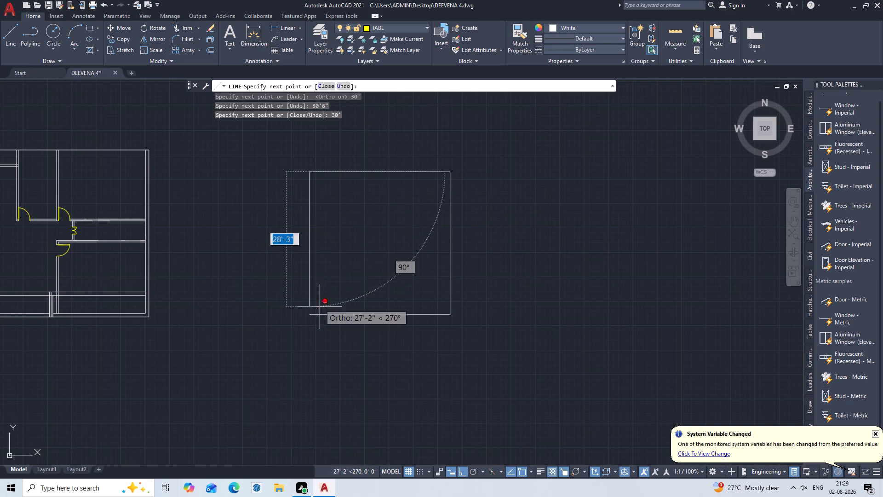
key(3)
key(0)
key(apostrophe)
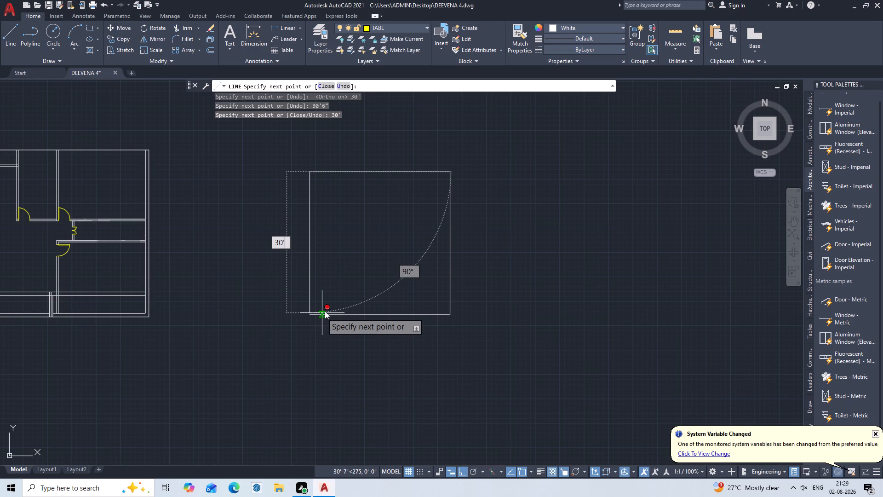
key(6)
key(shift+quotedbl)
key(Return)
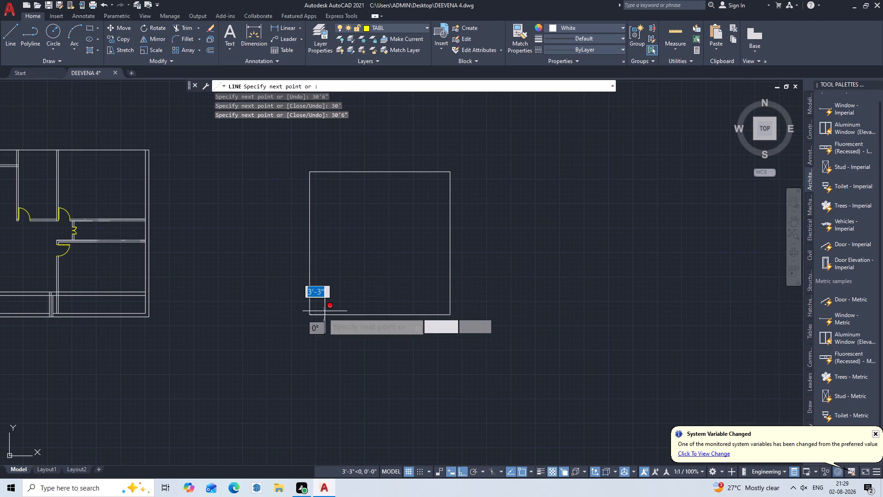
key(Escape)
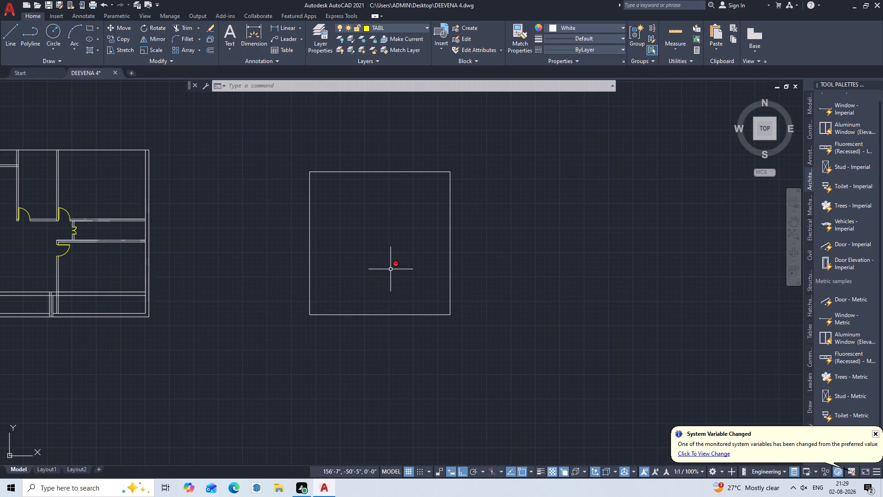
Offset the new outline's north, east and west lines 9" inward as the inner faces of the outer walls.
key(o)
key(Return)
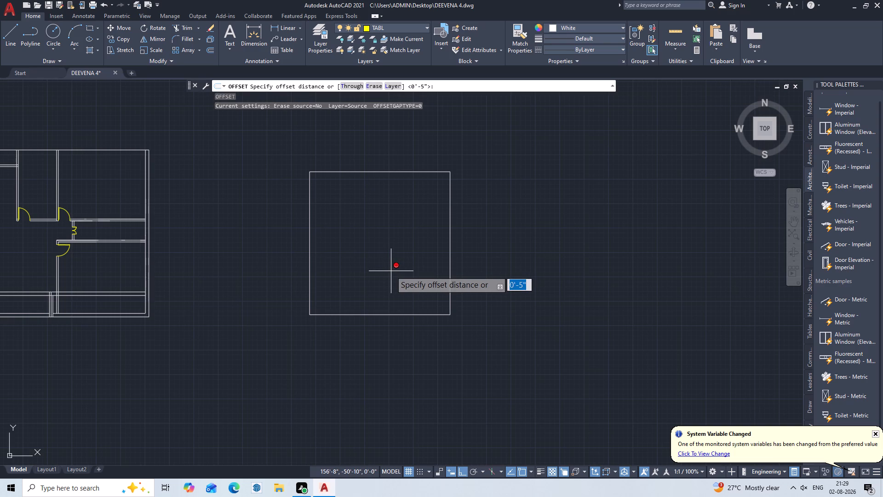
key(9)
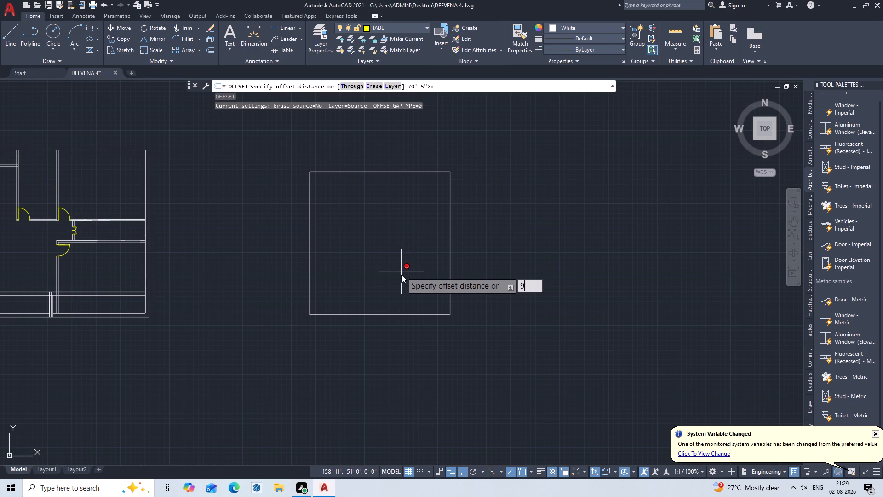
key(shift+quotedbl)
key(Return)
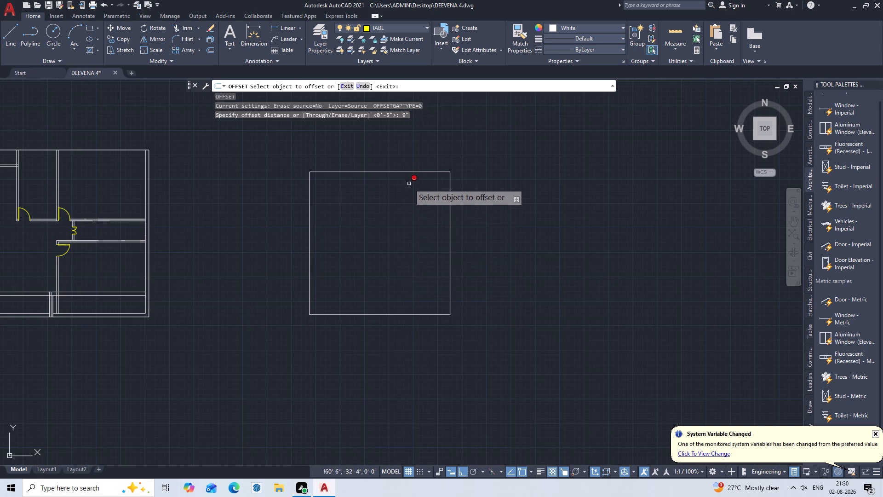
click(412, 172)
click(411, 195)
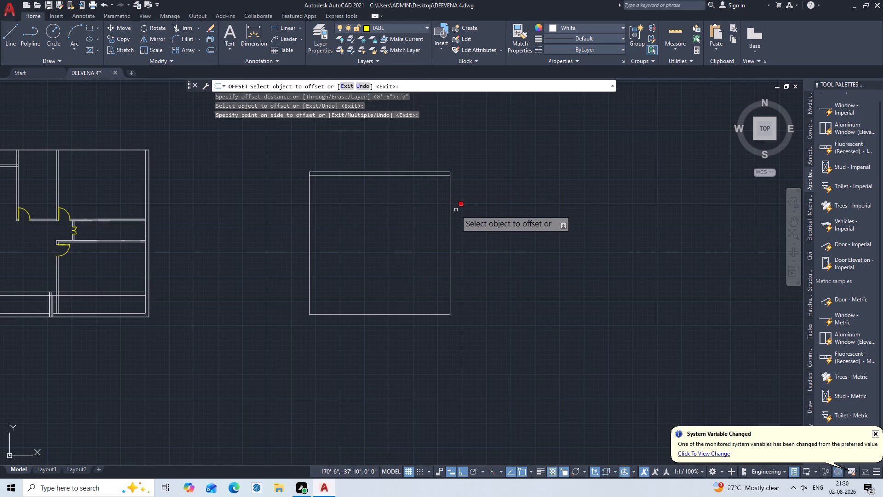
click(451, 223)
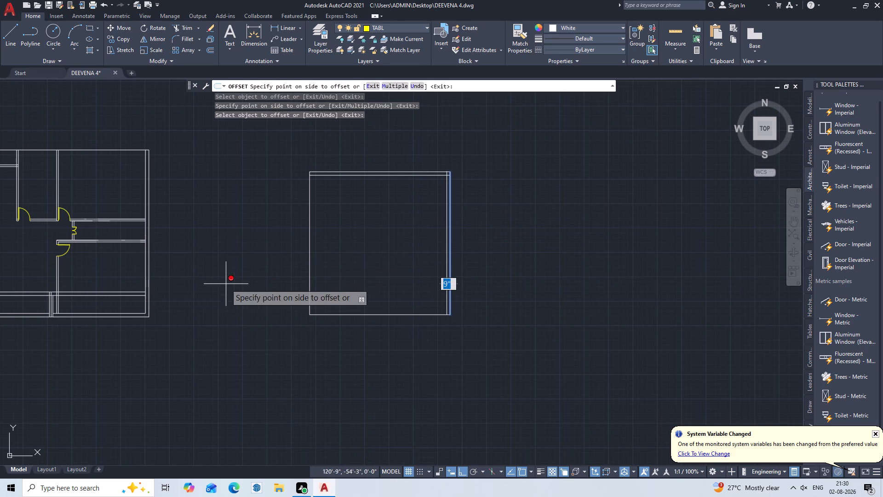
click(352, 256)
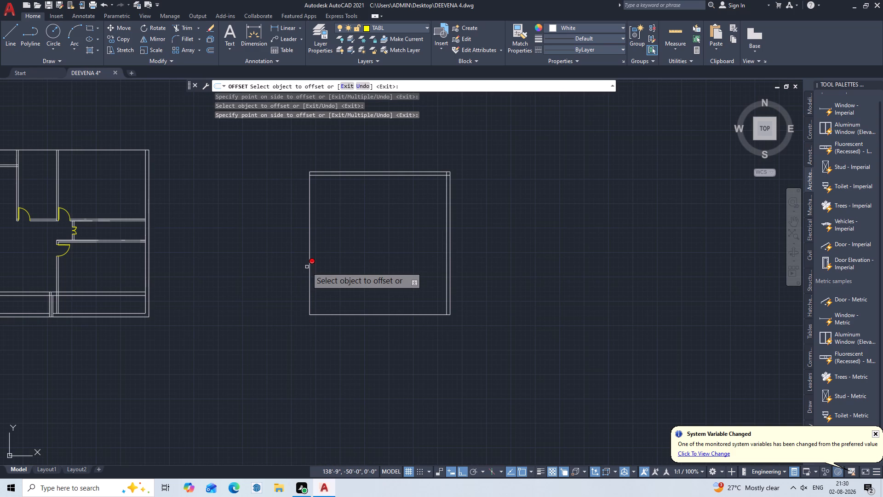
click(309, 268)
click(321, 267)
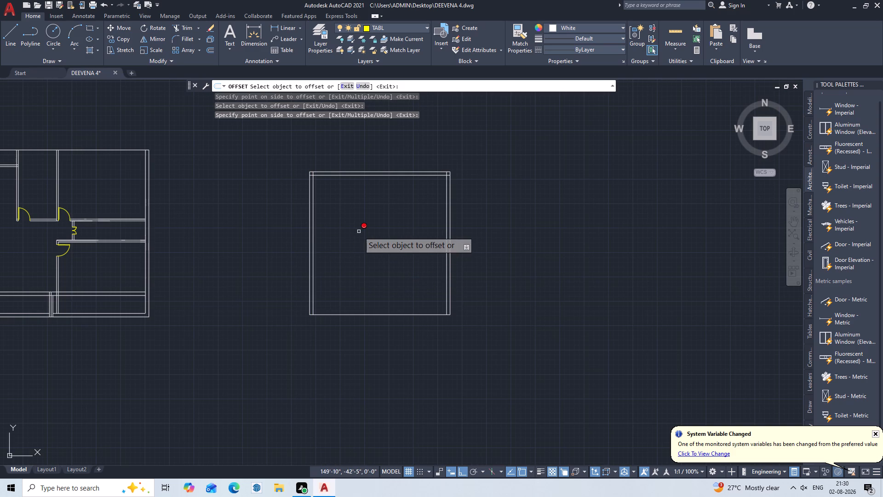
key(Escape)
Offset the west wall's inner line 11' east to place the first partition line.
scroll(361, 219, up, 1)
middle_drag(358, 219, 355, 291)
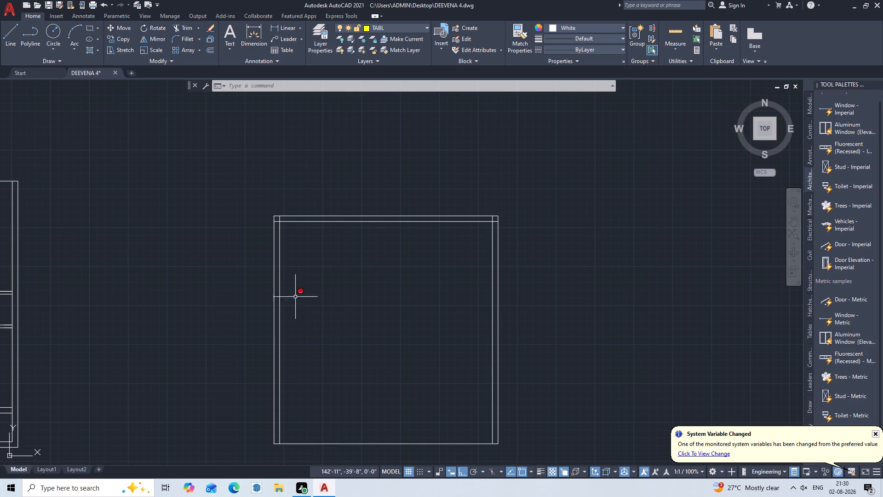
middle_drag(359, 252, 372, 277)
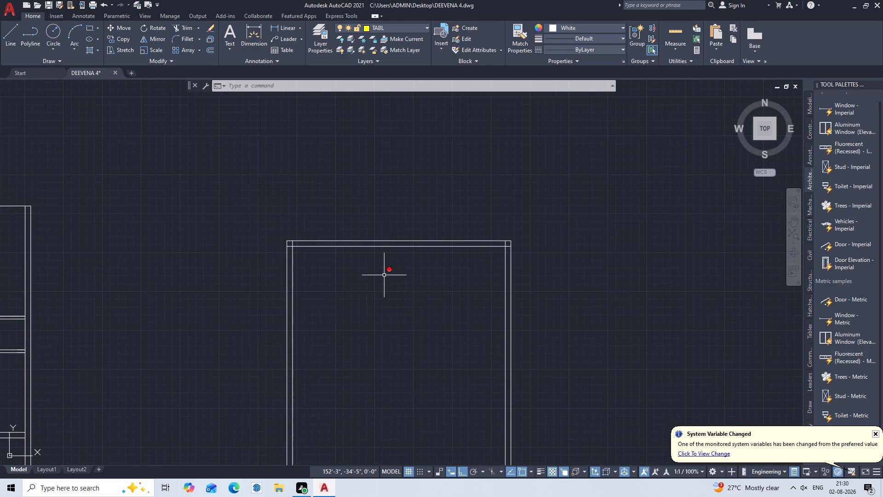
scroll(377, 262, up, 2)
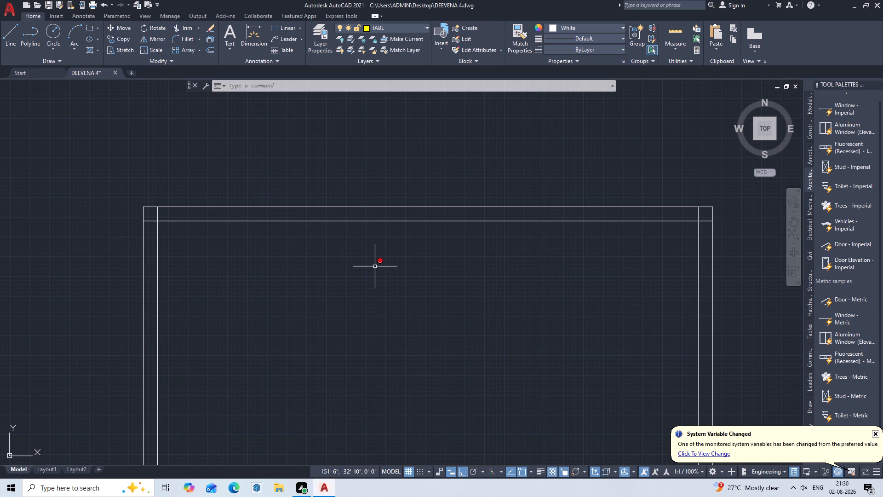
key(o)
key(Return)
key(1)
key(1)
key(apostrophe)
key(Return)
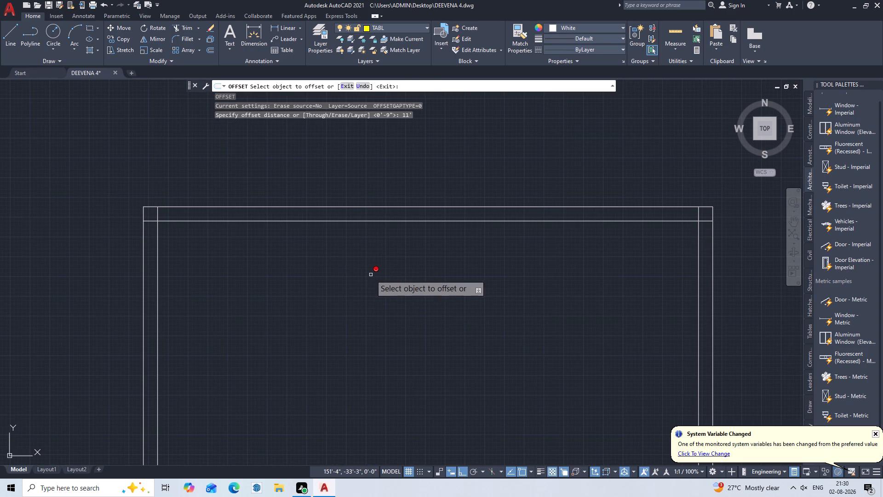
click(158, 321)
click(225, 323)
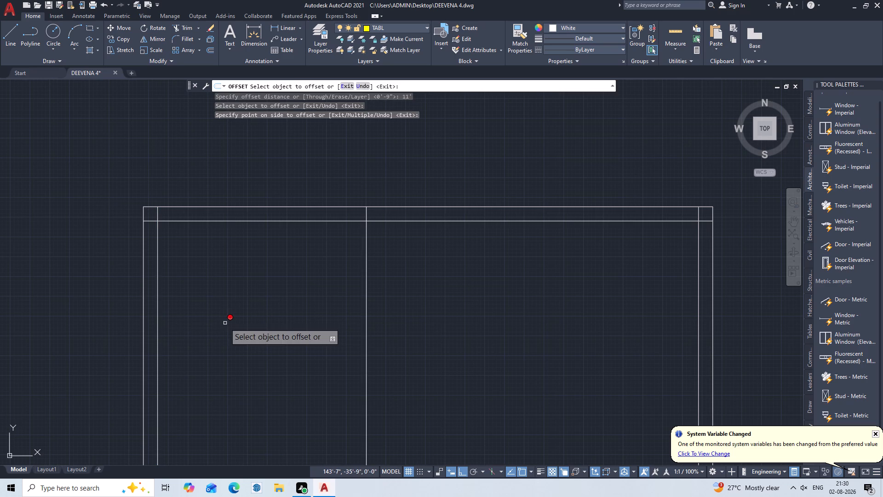
key(Escape)
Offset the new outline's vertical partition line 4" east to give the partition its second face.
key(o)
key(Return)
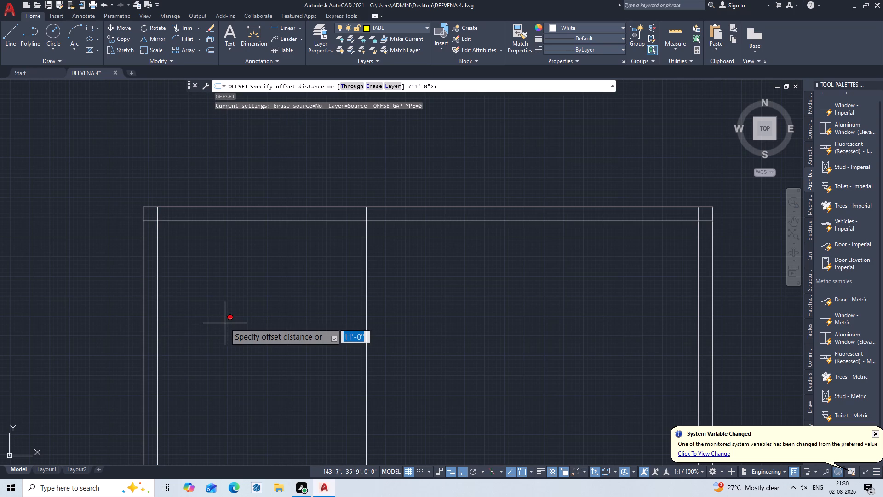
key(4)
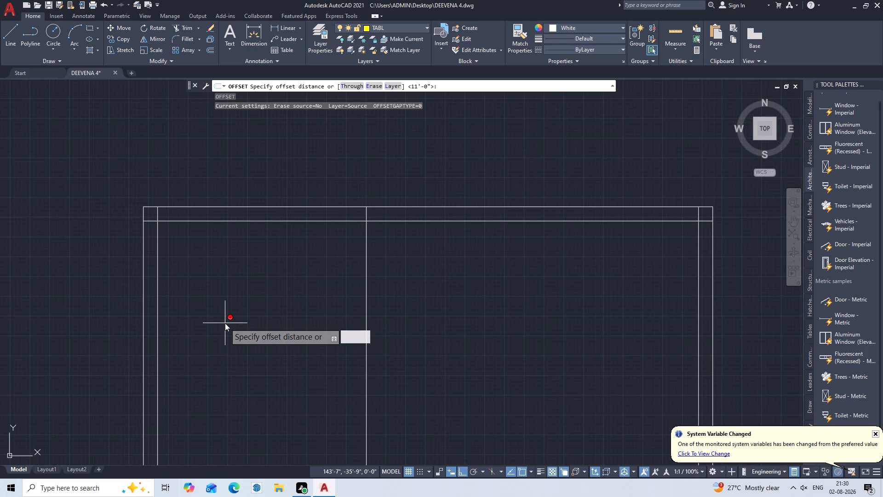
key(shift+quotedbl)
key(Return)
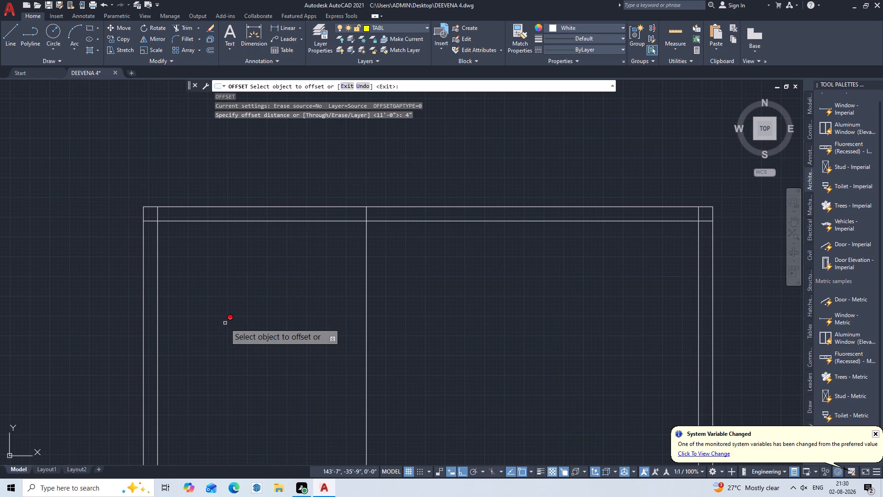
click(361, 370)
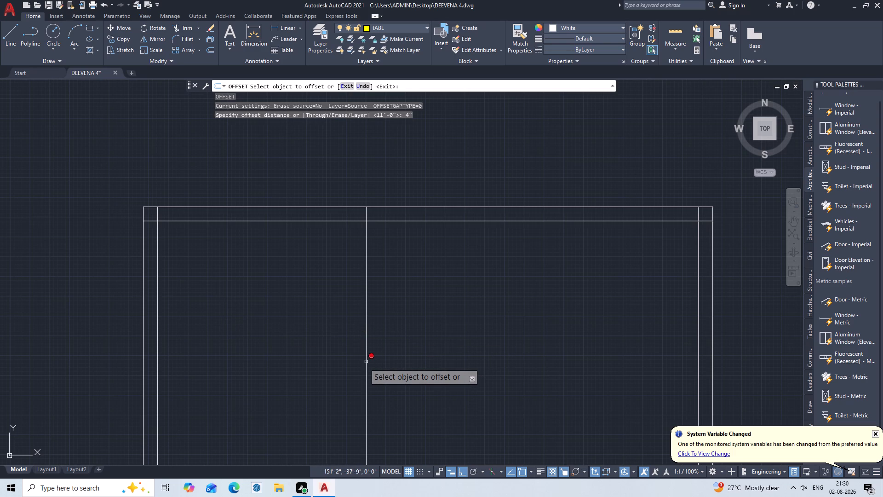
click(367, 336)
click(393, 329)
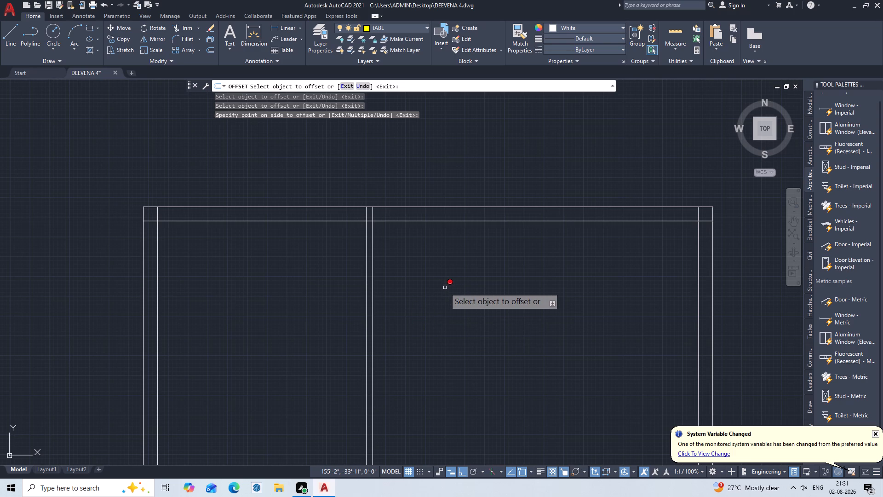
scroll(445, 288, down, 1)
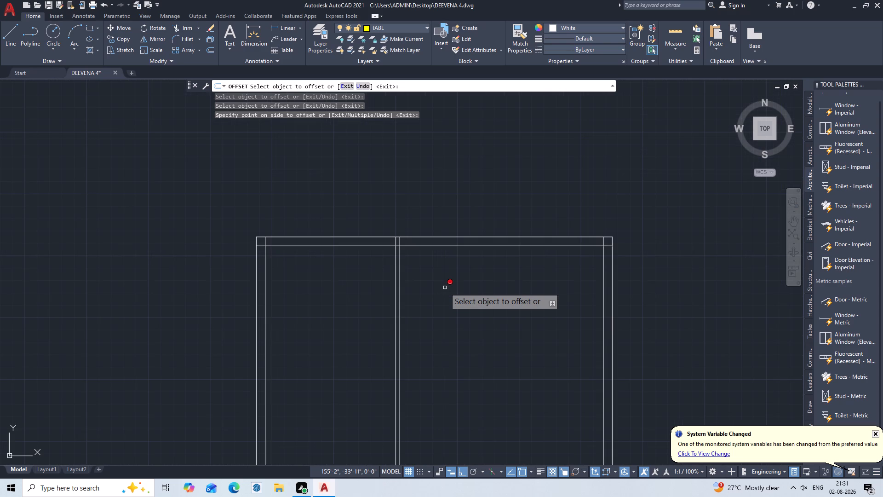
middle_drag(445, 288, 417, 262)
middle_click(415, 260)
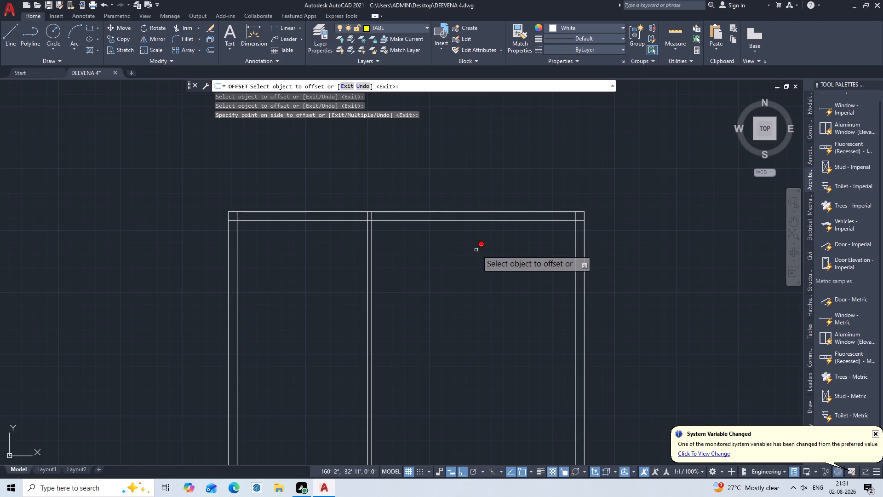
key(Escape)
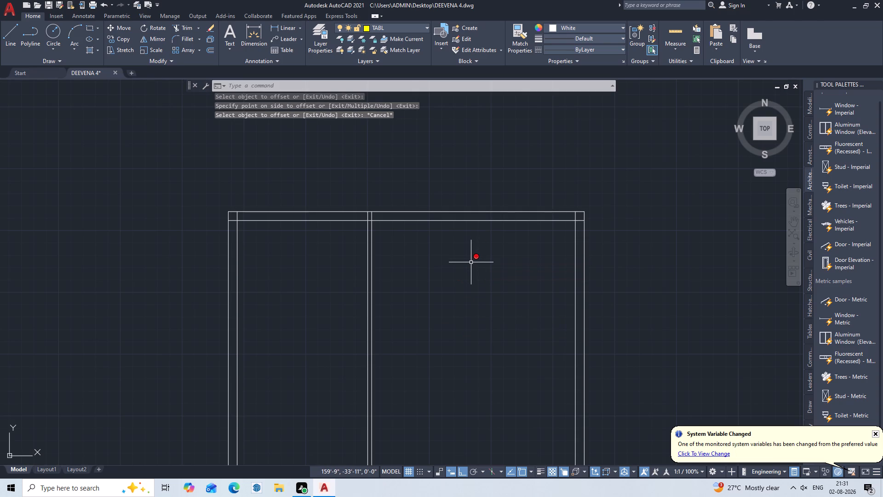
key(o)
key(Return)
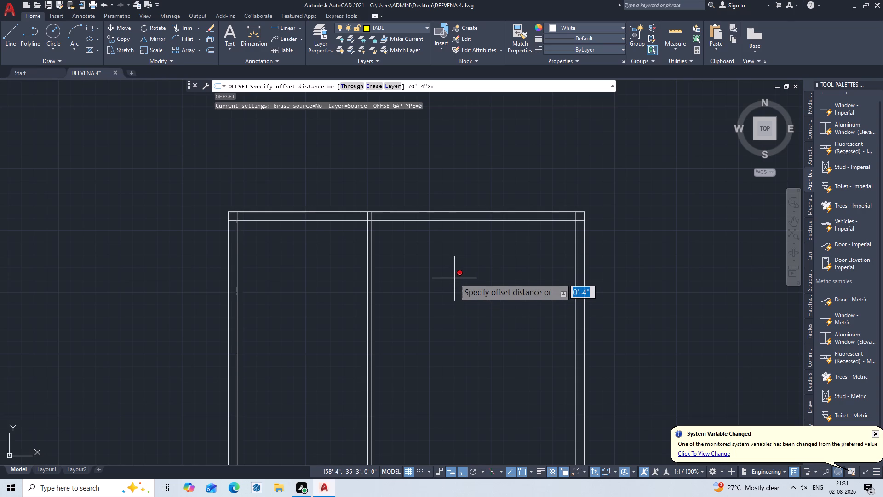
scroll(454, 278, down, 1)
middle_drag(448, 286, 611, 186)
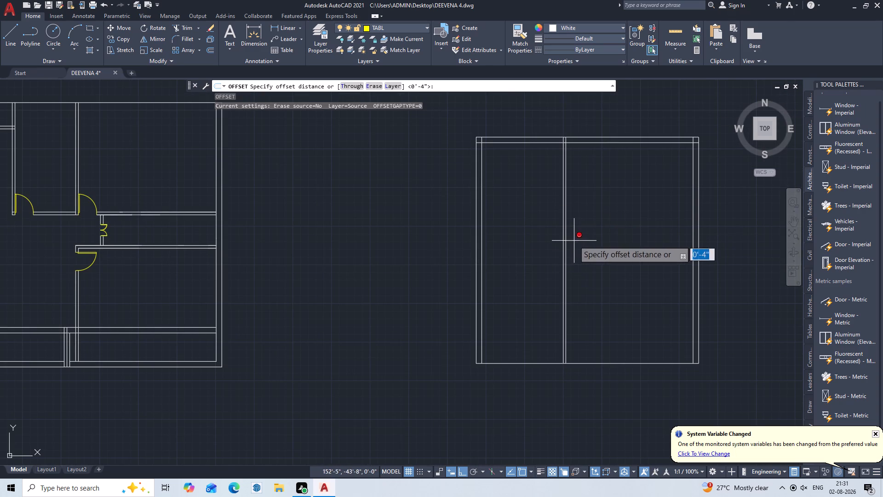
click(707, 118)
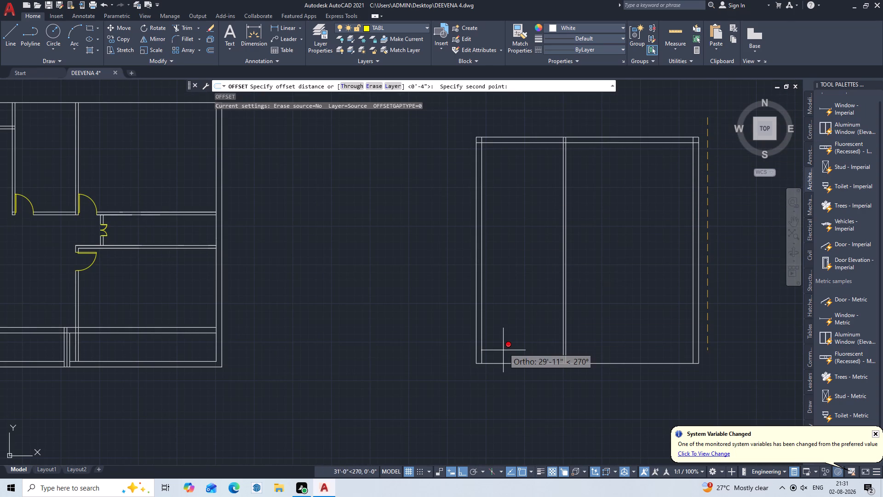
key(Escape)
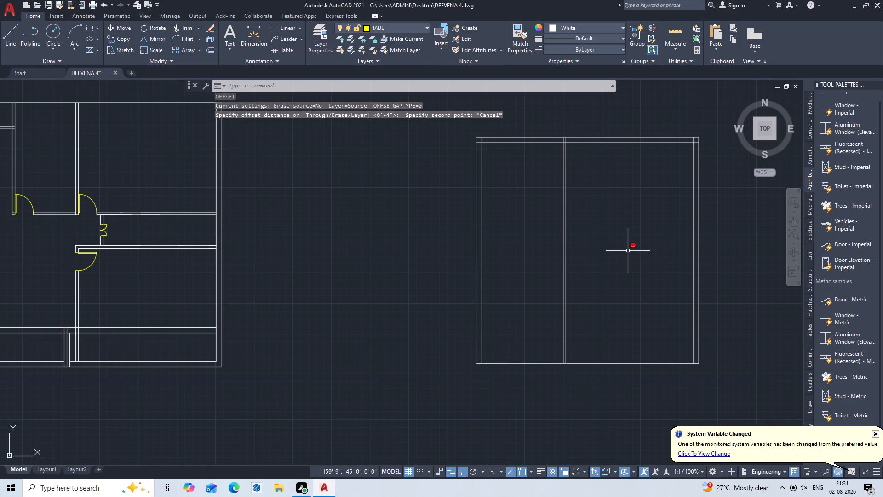
Erase the entire new 30' by 30'6" outline, including its inner wall lines and partition lines.
double_click(403, 129)
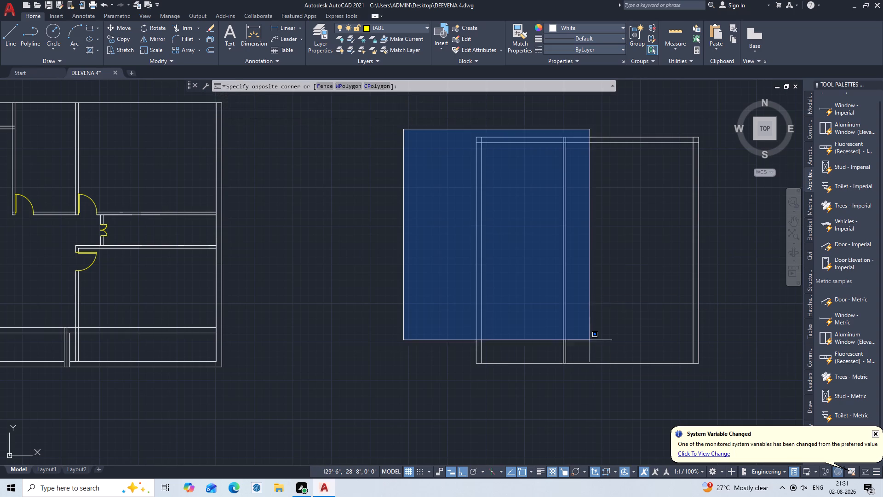
click(727, 374)
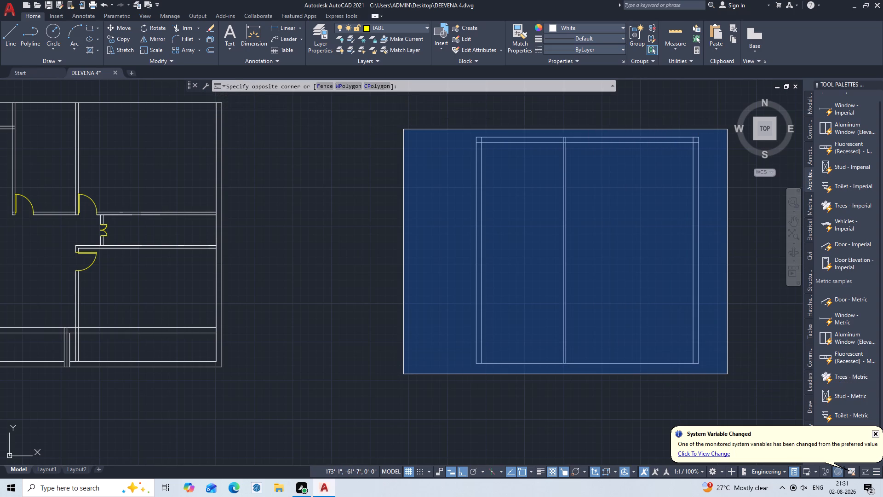
key(Delete)
key(Delete)
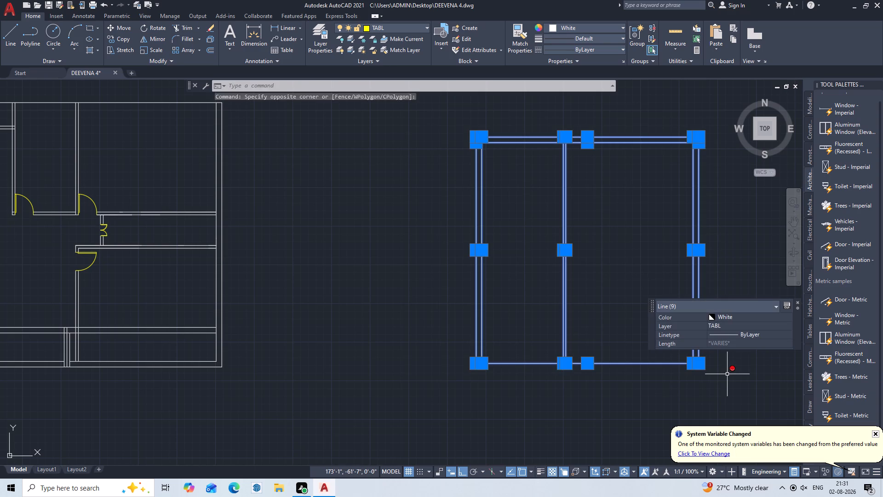
key(Delete)
key(Escape)
key(Delete)
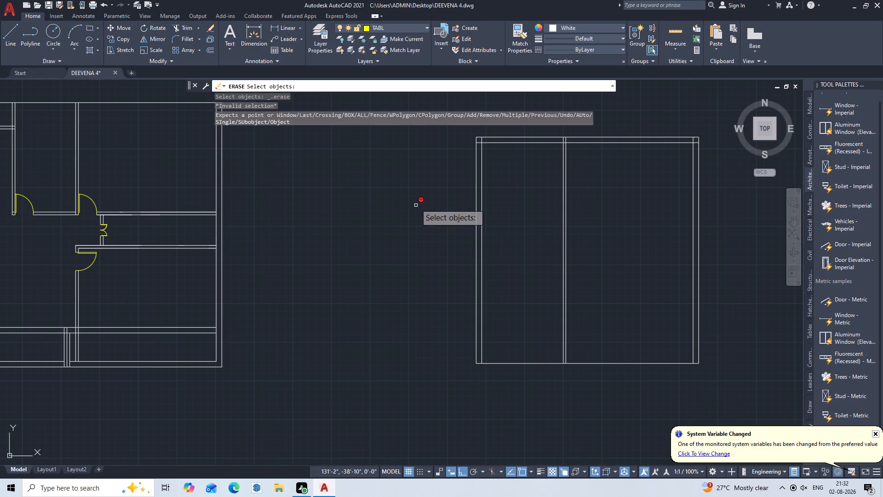
key(Escape)
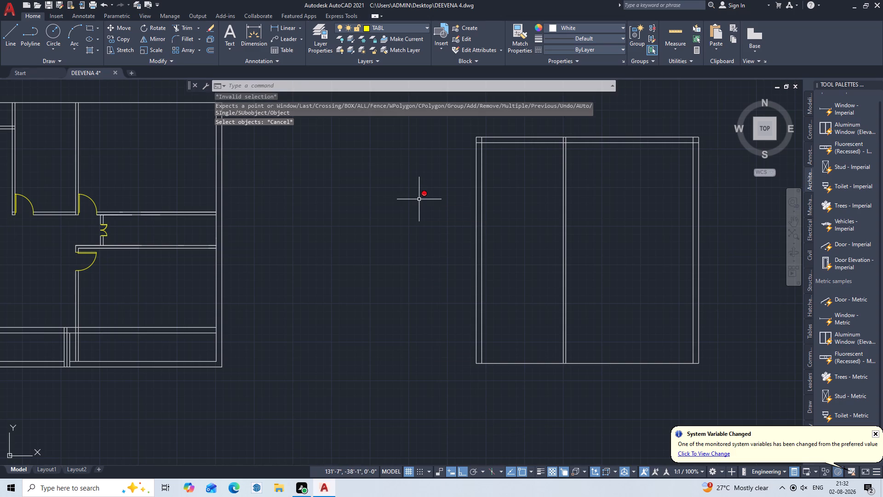
click(395, 130)
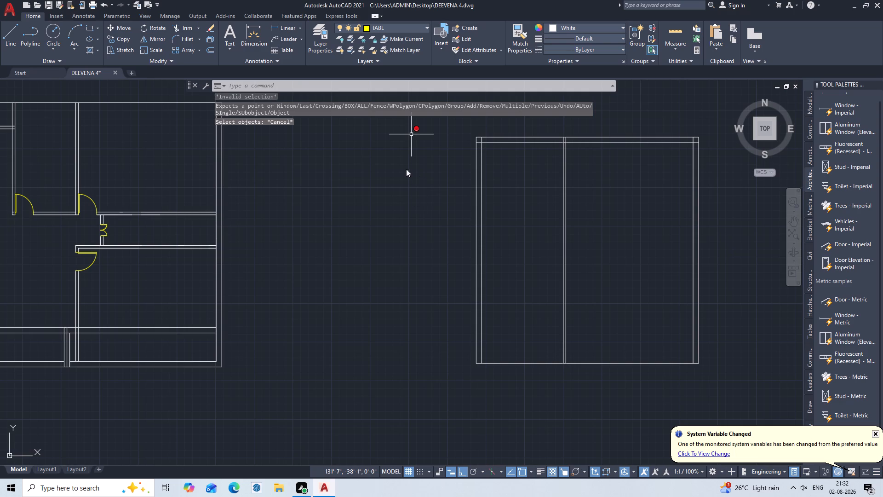
click(420, 129)
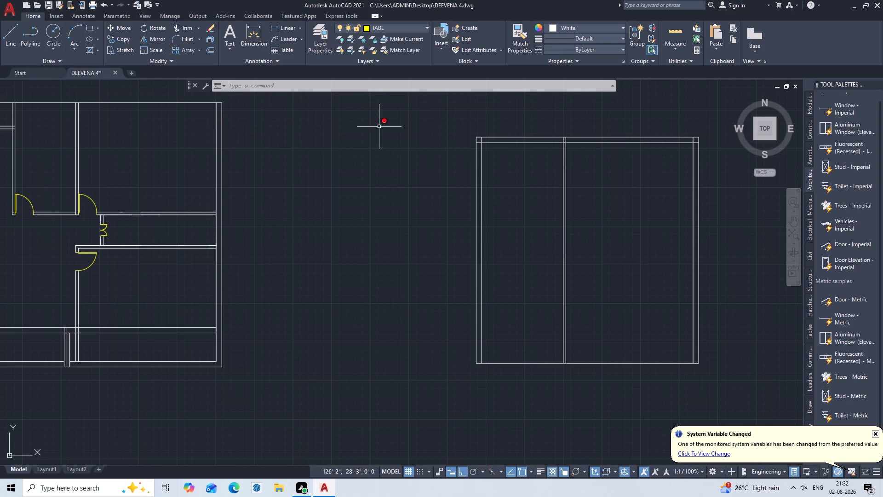
click(429, 118)
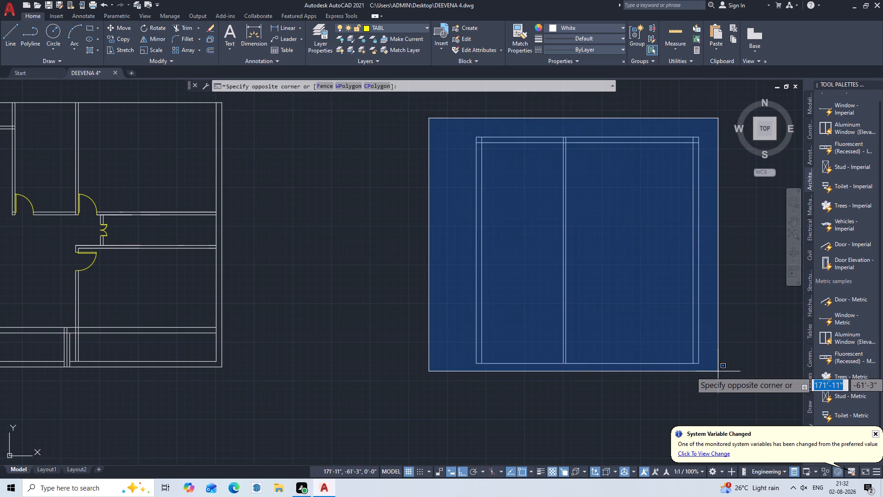
click(718, 371)
key(Delete)
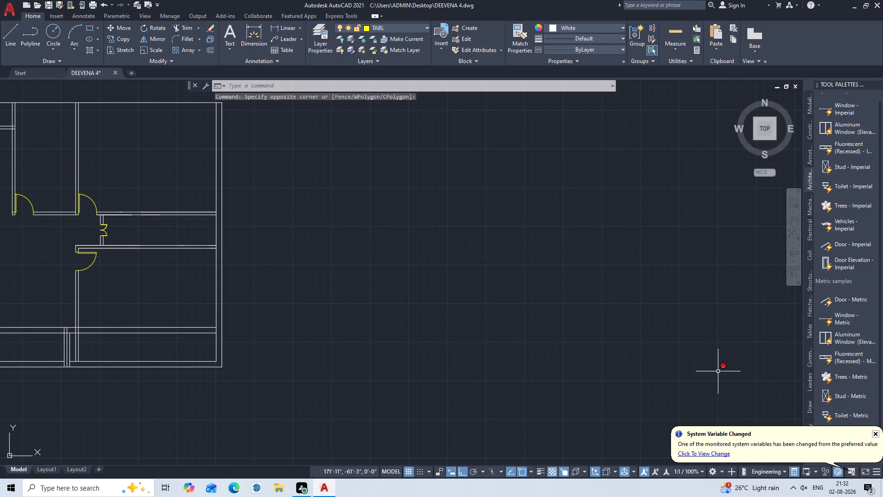
Erase the three short vertical lines crossing the plan's southern strip, just west of the long north-south partition.
scroll(467, 268, down, 1)
middle_drag(464, 270, 733, 251)
middle_drag(742, 251, 749, 251)
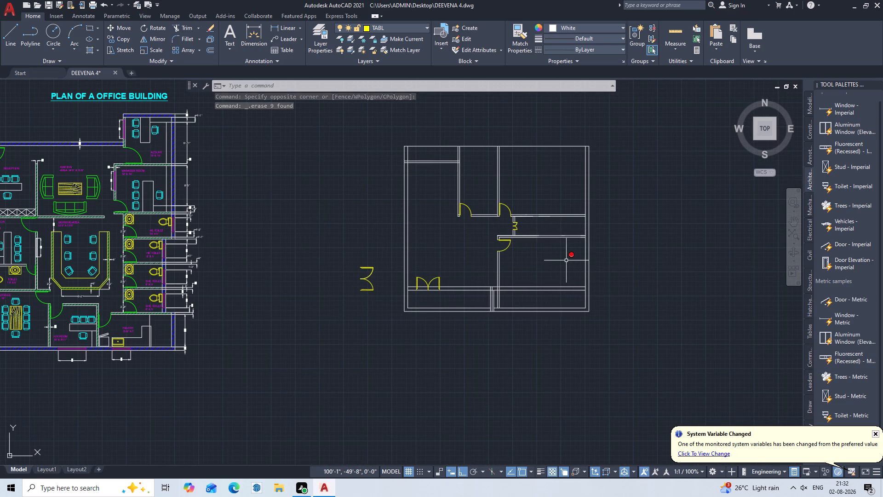
scroll(561, 258, up, 1)
middle_drag(561, 258, 597, 334)
middle_click(597, 334)
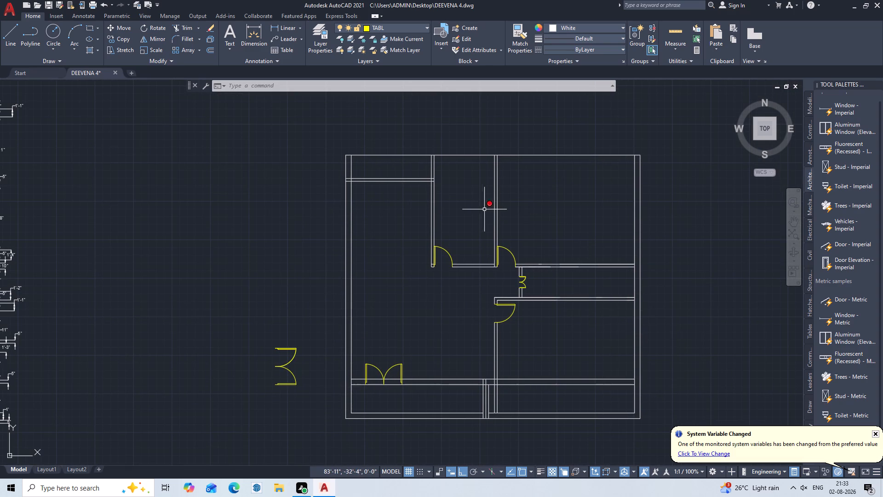
scroll(482, 211, up, 1)
scroll(482, 211, down, 2)
scroll(464, 305, up, 2)
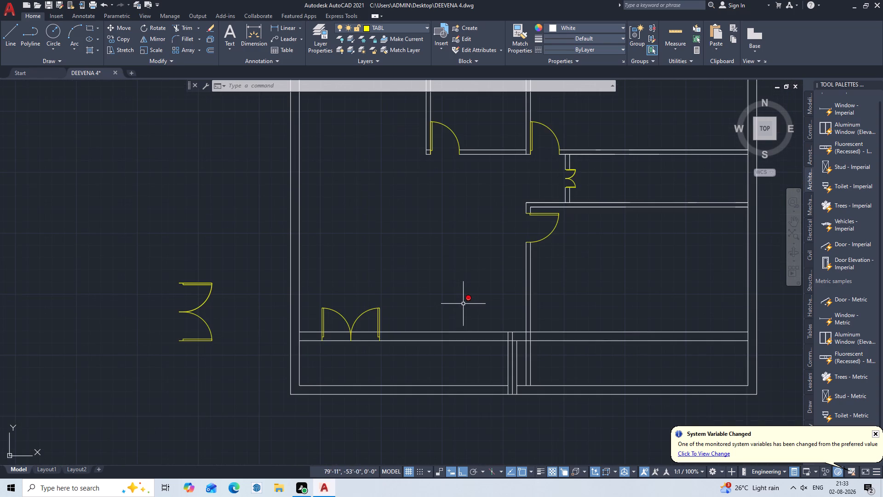
scroll(486, 324, up, 2)
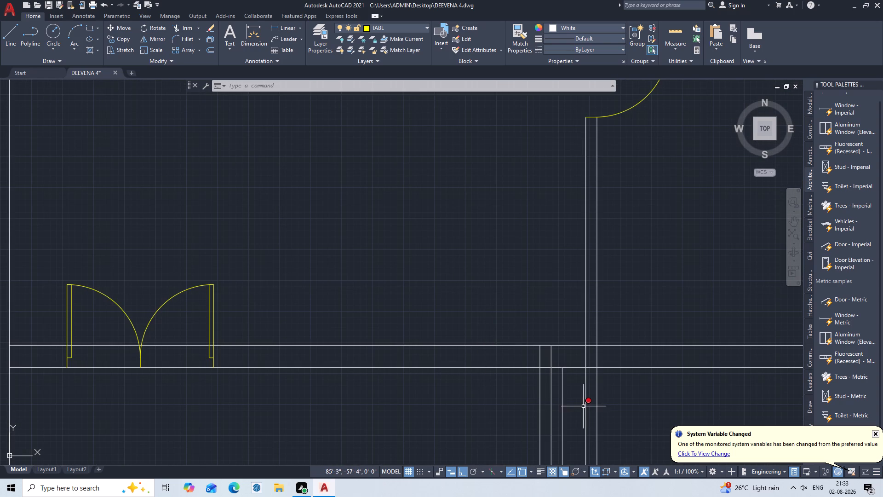
drag(578, 409, 573, 410)
click(521, 449)
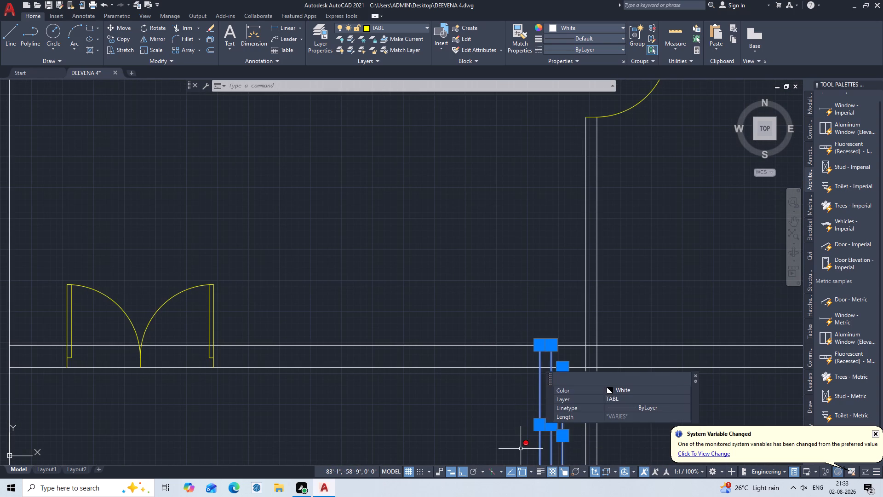
key(Delete)
Extend the south outer wall's inner line east to close the gap left beside the north-south partition.
scroll(545, 391, down, 2)
middle_drag(533, 402, 540, 383)
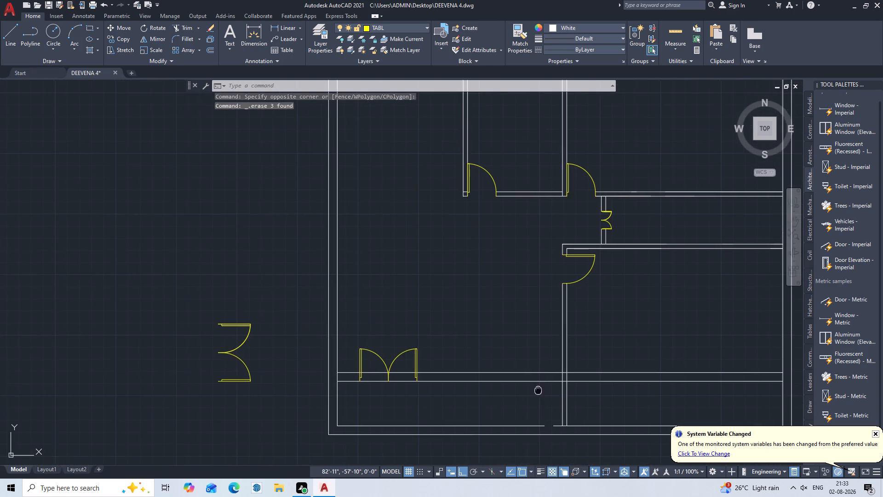
middle_drag(540, 383, 555, 333)
scroll(555, 332, up, 2)
middle_drag(563, 345, 511, 258)
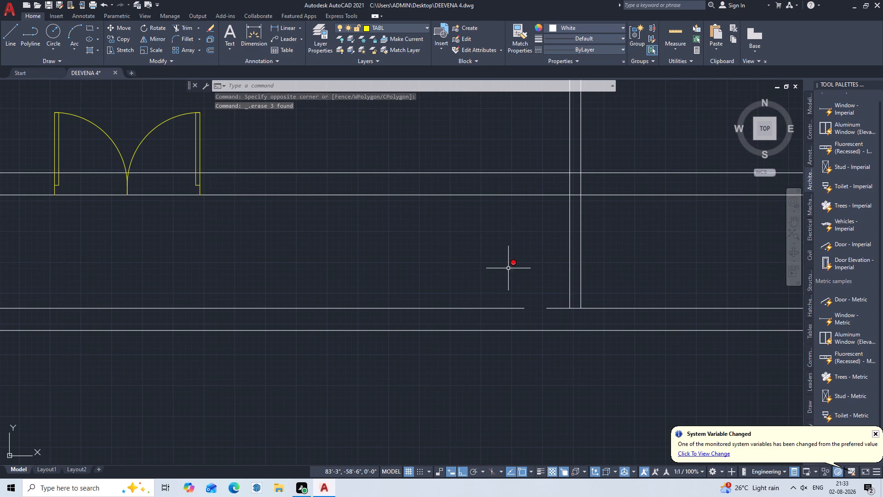
text(EX)
key(Return)
click(498, 300)
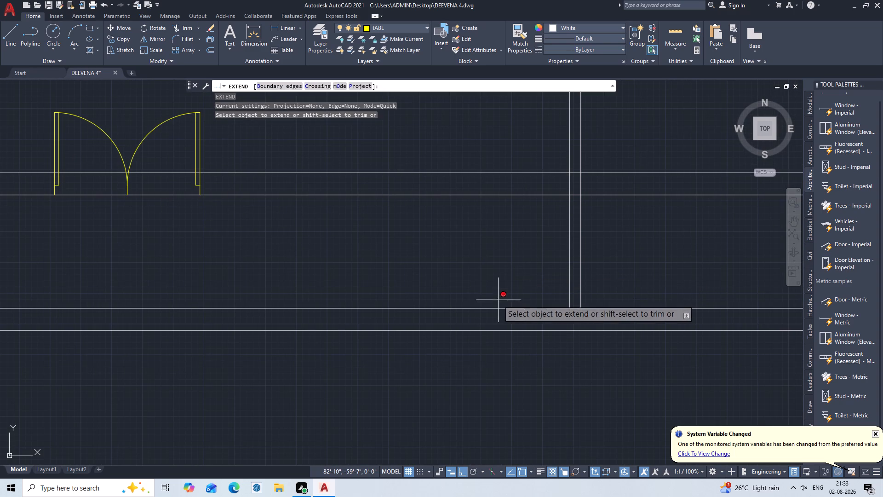
click(485, 326)
key(Escape)
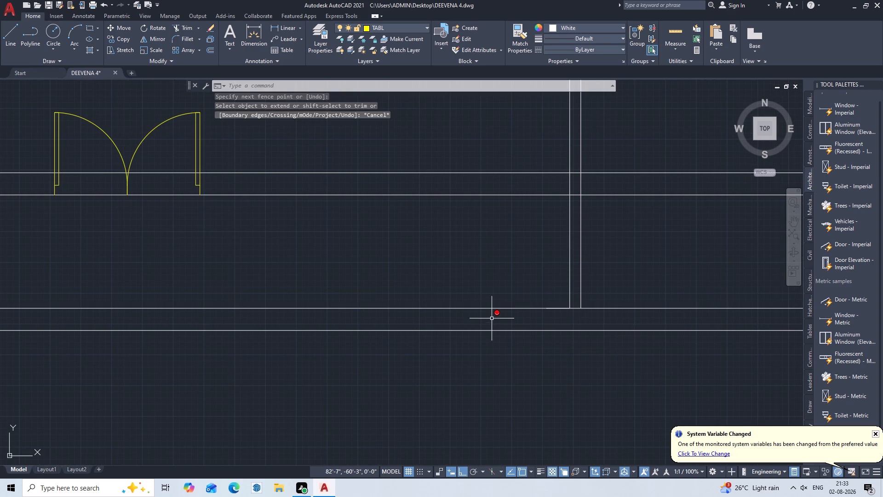
Erase the two horizontal partition lines near the north wall in the plan's northwest room.
scroll(518, 272, down, 2)
middle_drag(518, 271, 536, 402)
middle_click(540, 404)
middle_drag(543, 410, 548, 421)
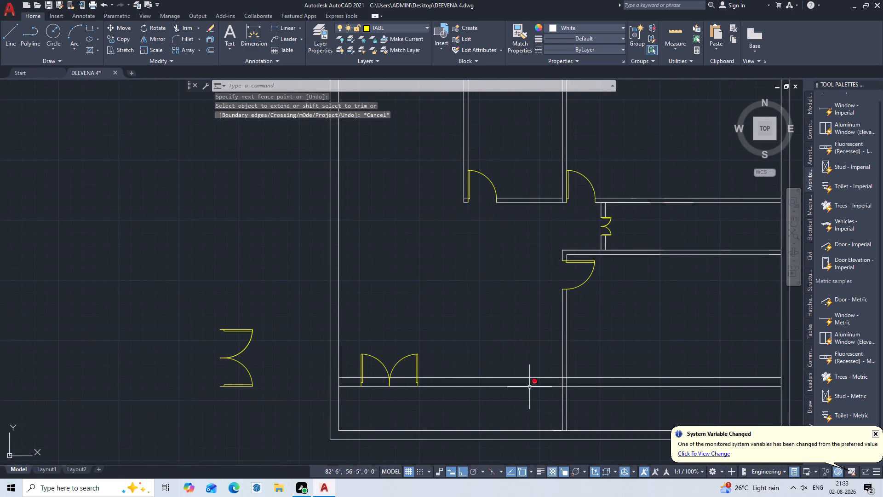
middle_drag(509, 308, 511, 393)
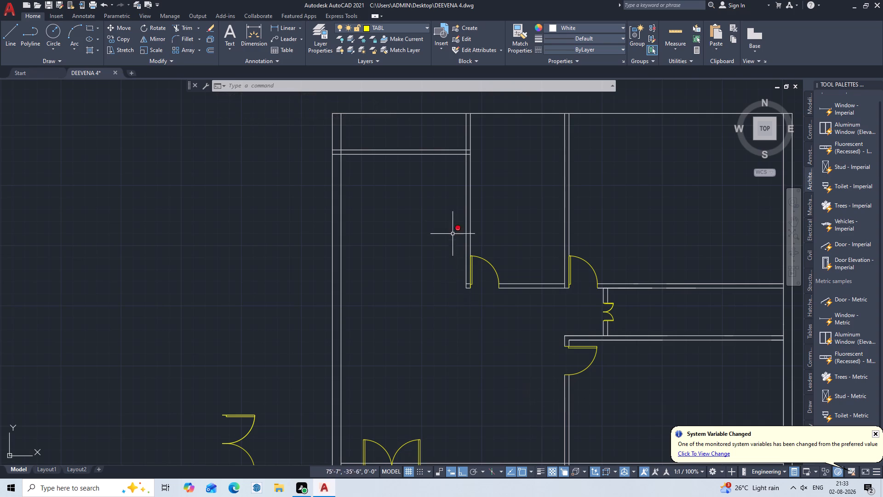
drag(452, 129, 452, 137)
click(430, 184)
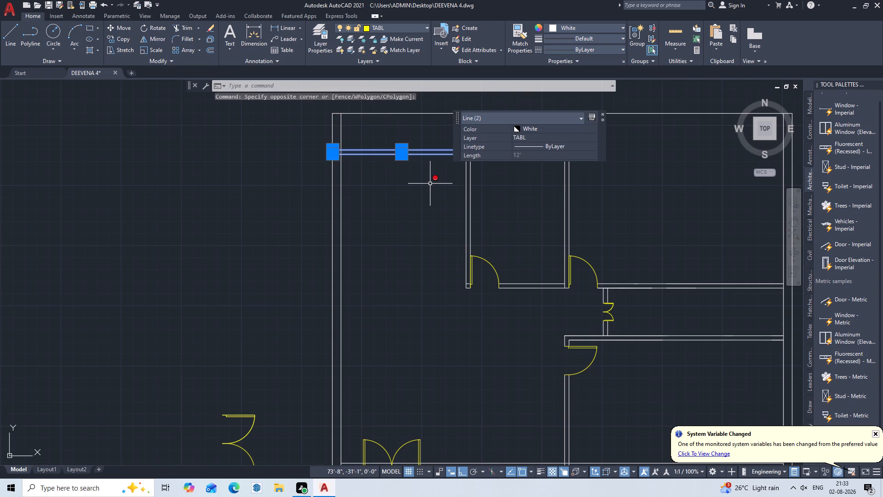
key(Delete)
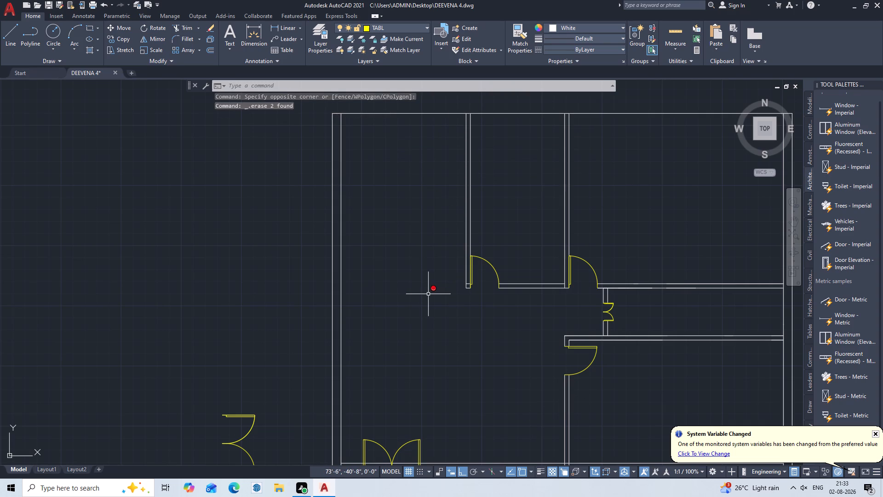
Offset the plan's north outer wall line 9" inward to form the wall's inner face.
key(Escape)
middle_drag(426, 176, 390, 290)
middle_click(390, 290)
key(o)
key(Return)
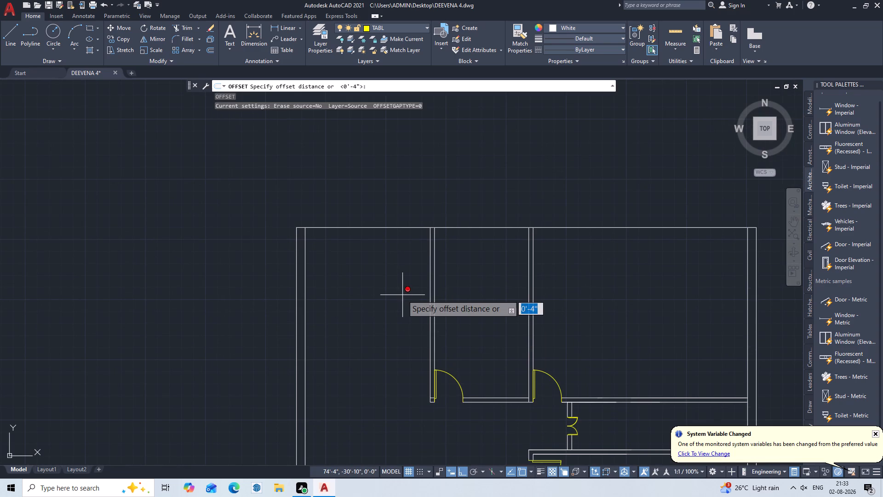
key(9)
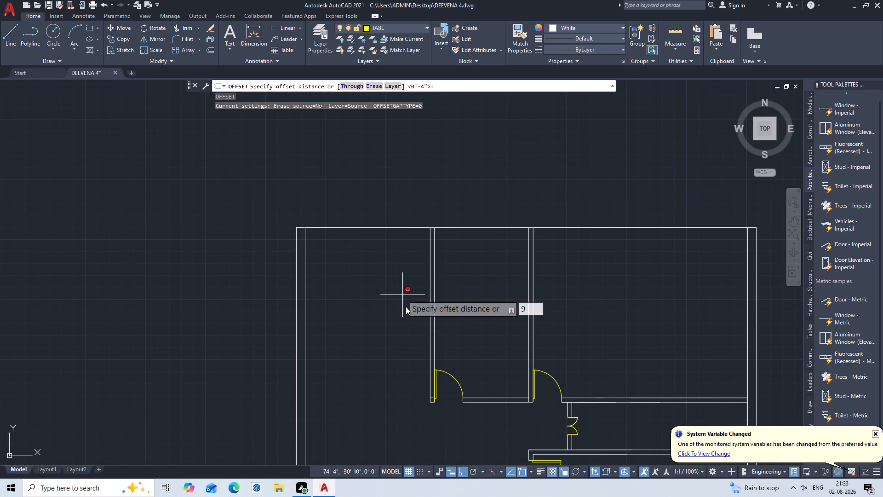
key(shift+quotedbl)
key(Return)
click(398, 228)
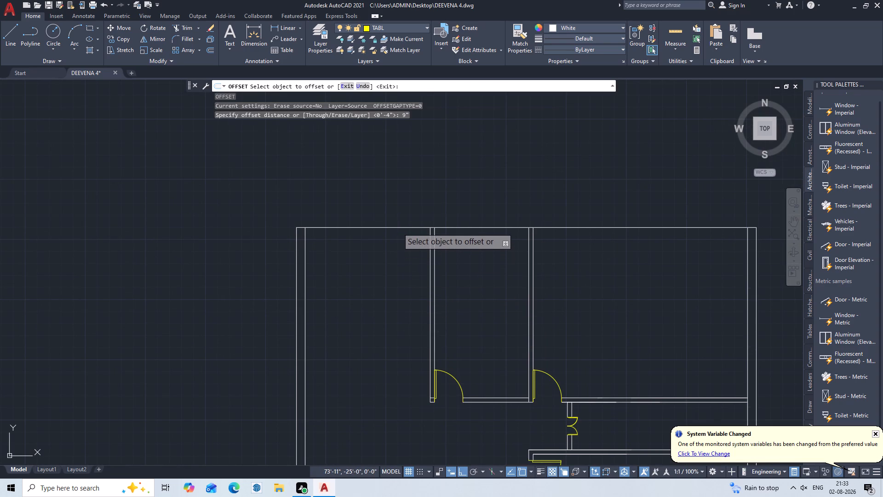
click(394, 237)
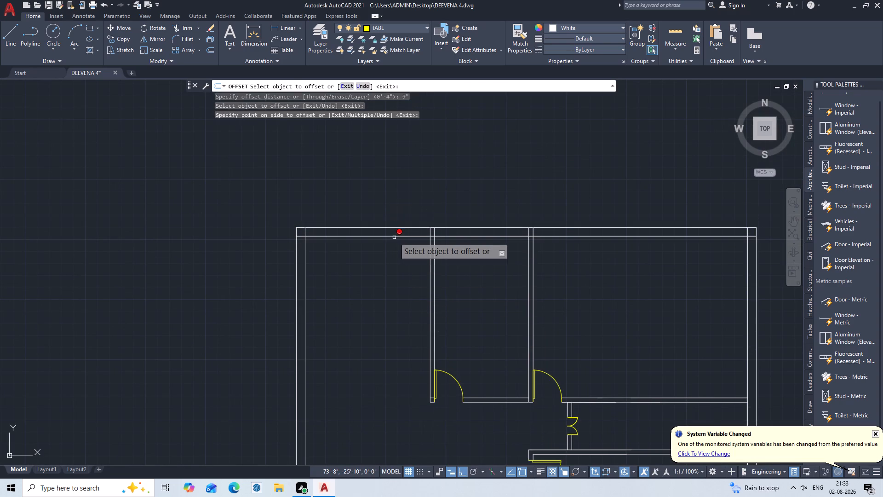
key(Escape)
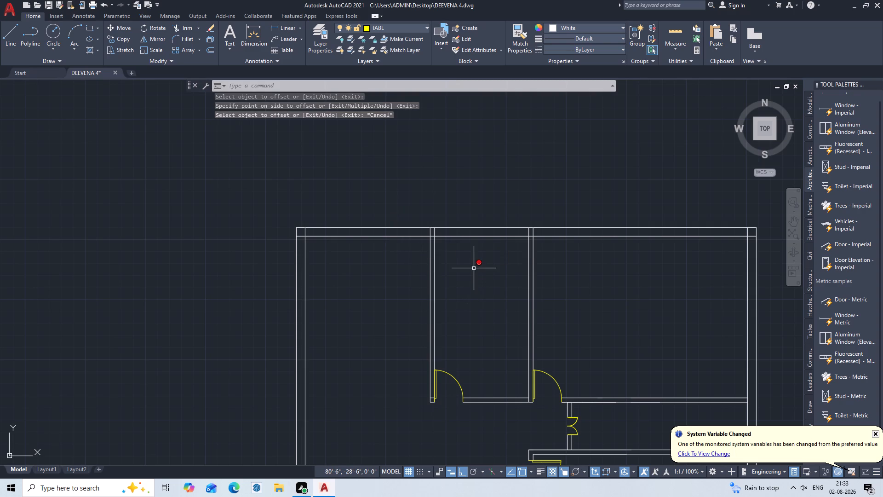
Erase the small double door and the four short wall lines flanking it at the west end of the east passage.
middle_drag(558, 359, 479, 250)
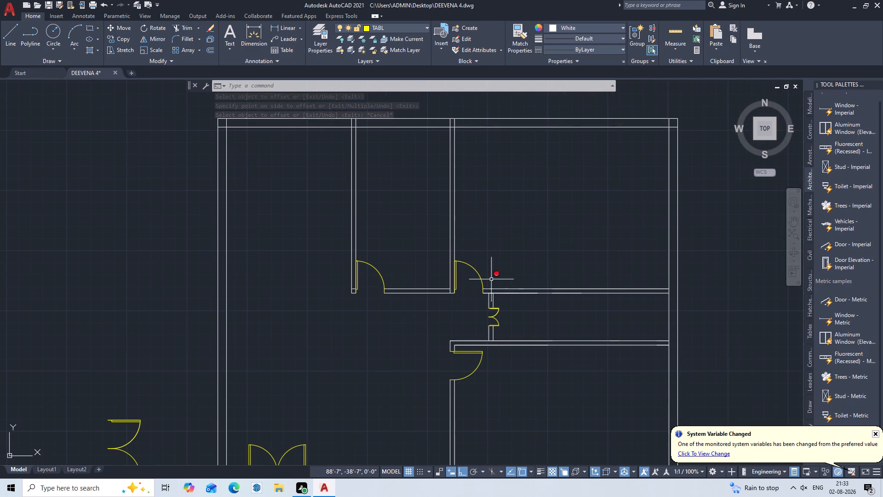
click(508, 311)
click(460, 325)
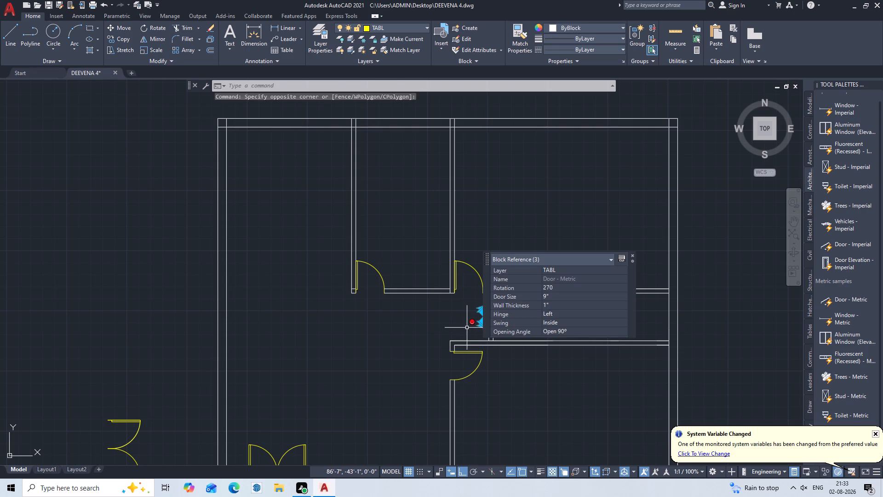
key(Delete)
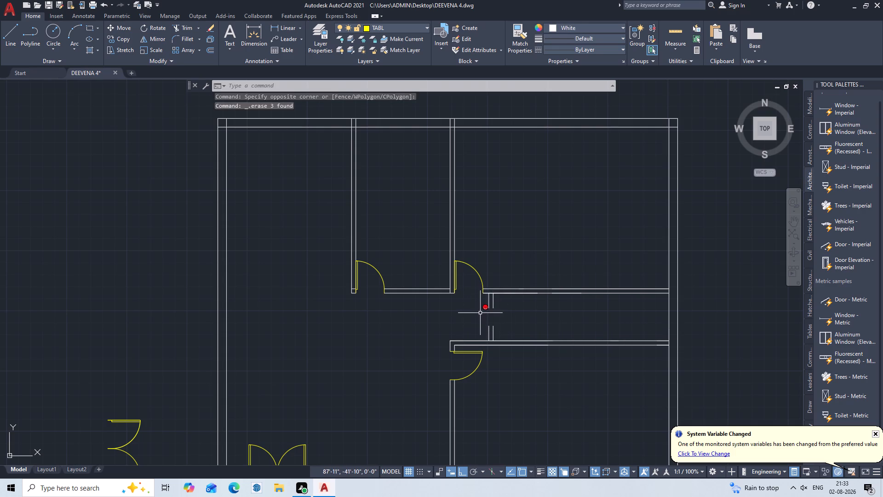
scroll(480, 313, up, 2)
click(522, 290)
click(469, 370)
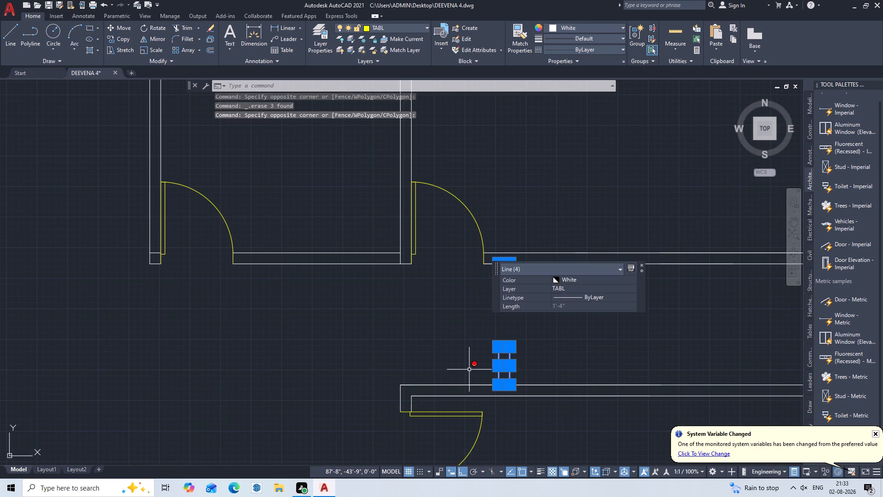
key(Delete)
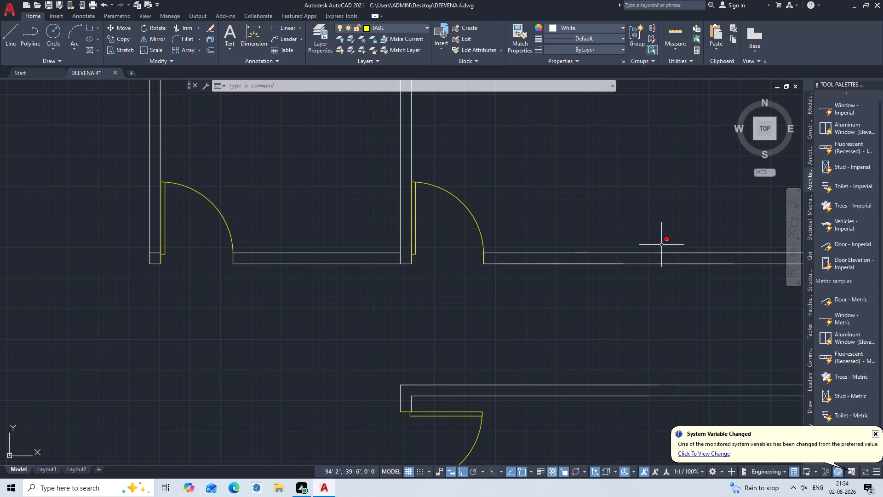
Extend both short horizontal wall lines at the south end of the western north-south partition west to the west outer wall.
scroll(638, 258, down, 1)
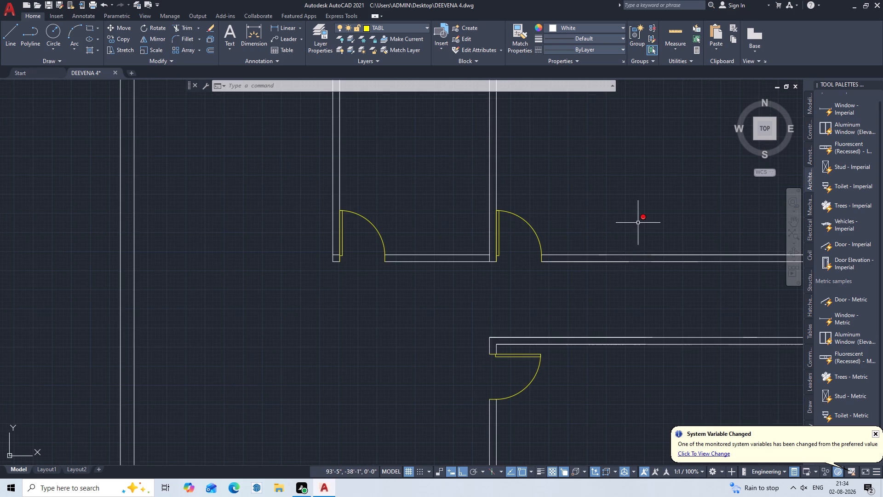
scroll(638, 221, down, 1)
middle_drag(638, 221, 654, 311)
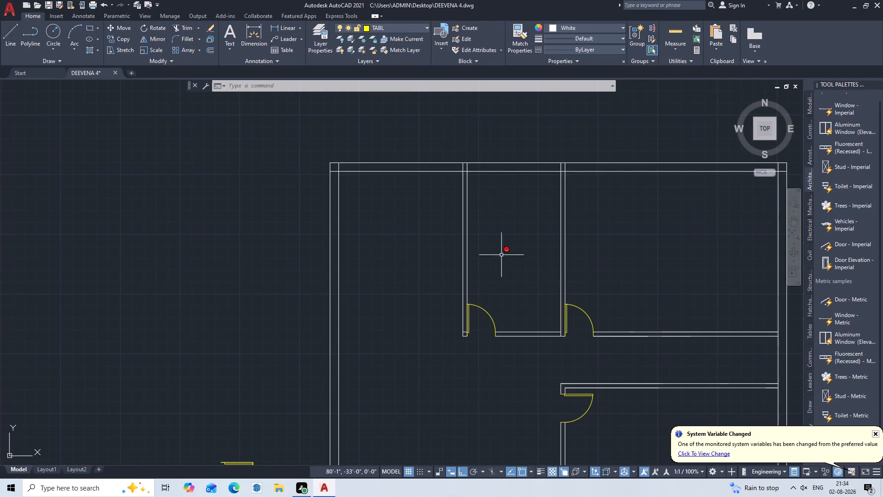
middle_drag(472, 302, 551, 228)
scroll(532, 254, up, 3)
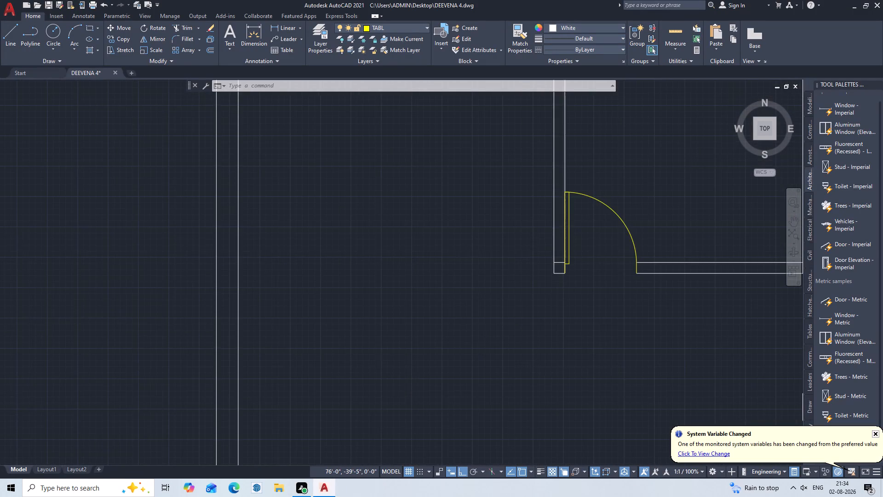
key(e)
key(x)
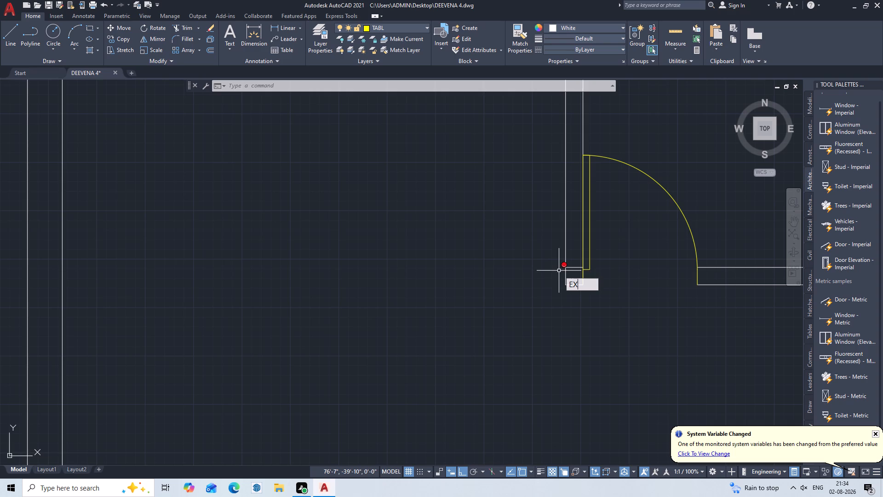
key(Return)
click(572, 265)
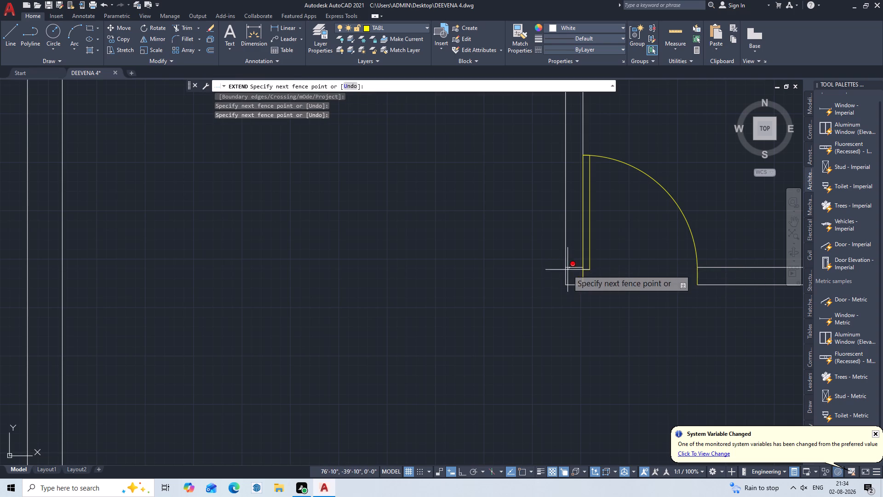
click(575, 318)
key(Escape)
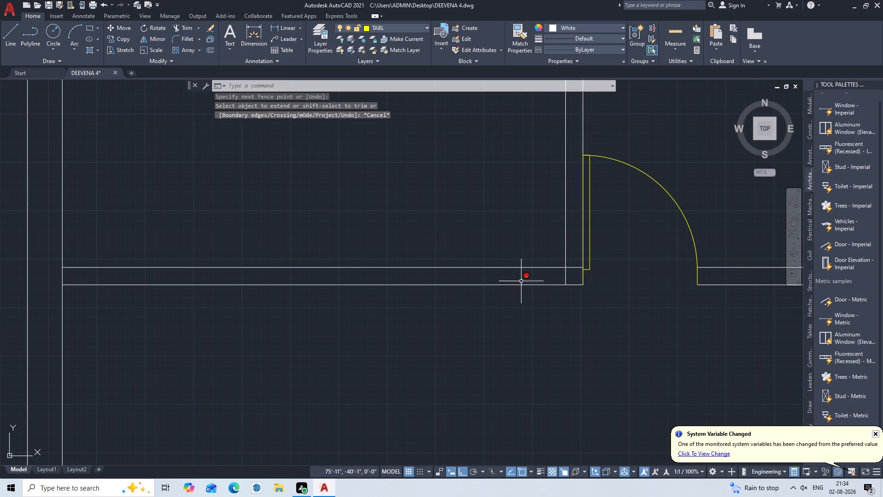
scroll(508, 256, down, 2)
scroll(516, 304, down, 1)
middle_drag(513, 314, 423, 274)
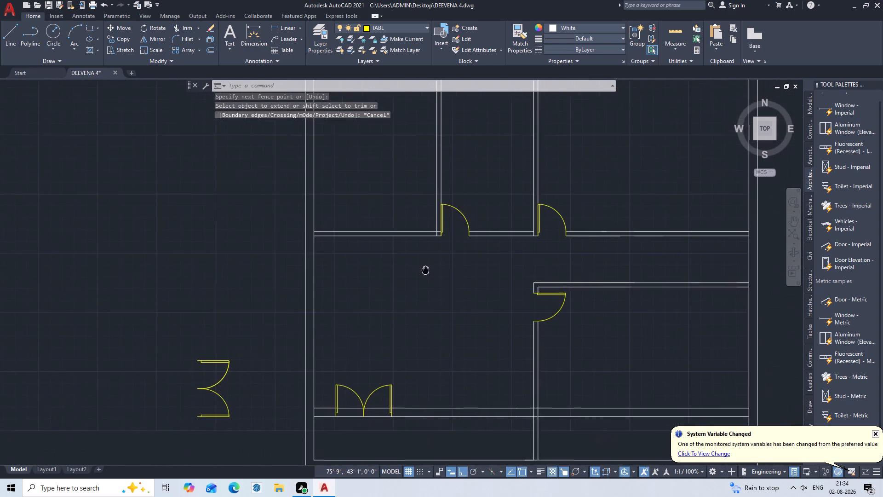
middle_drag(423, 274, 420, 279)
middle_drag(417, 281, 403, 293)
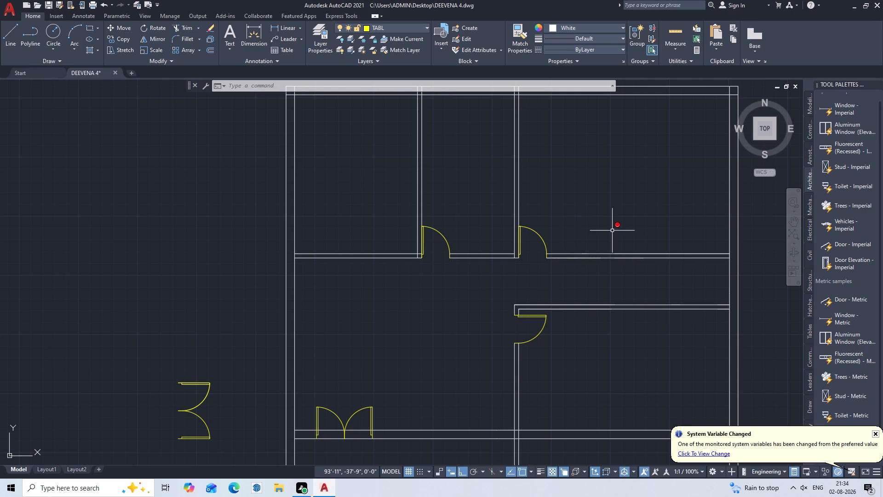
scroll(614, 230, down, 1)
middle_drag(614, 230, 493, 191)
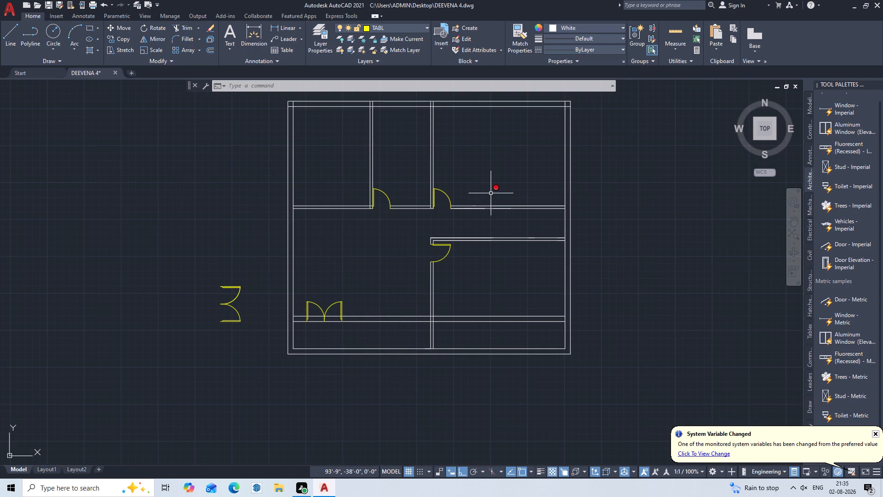
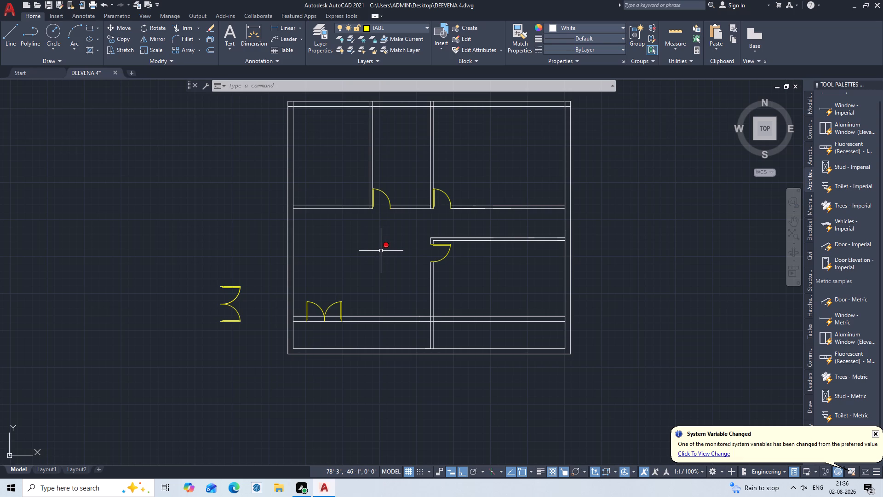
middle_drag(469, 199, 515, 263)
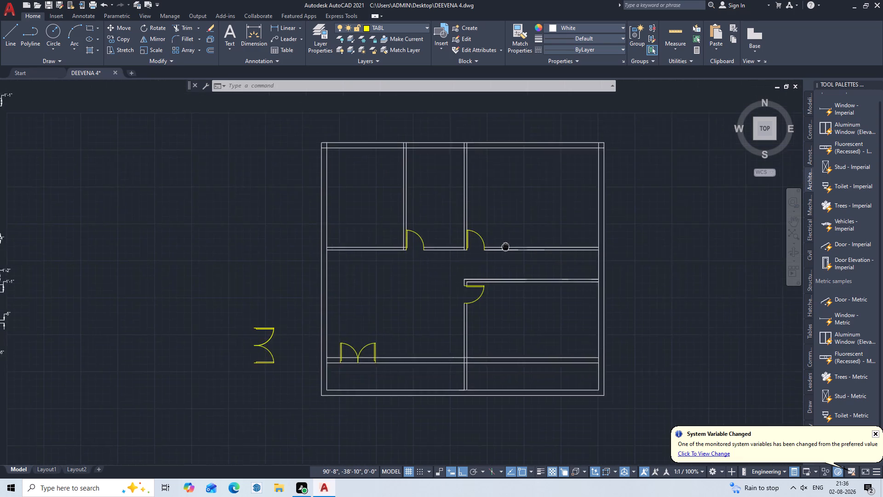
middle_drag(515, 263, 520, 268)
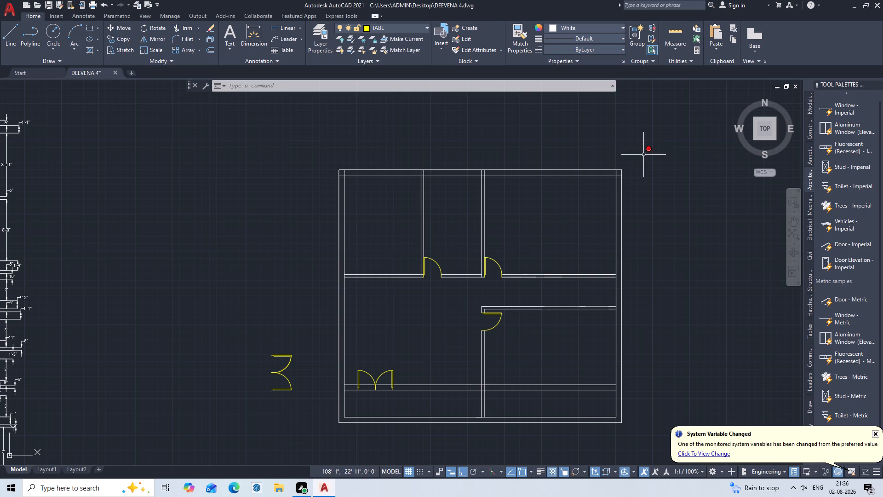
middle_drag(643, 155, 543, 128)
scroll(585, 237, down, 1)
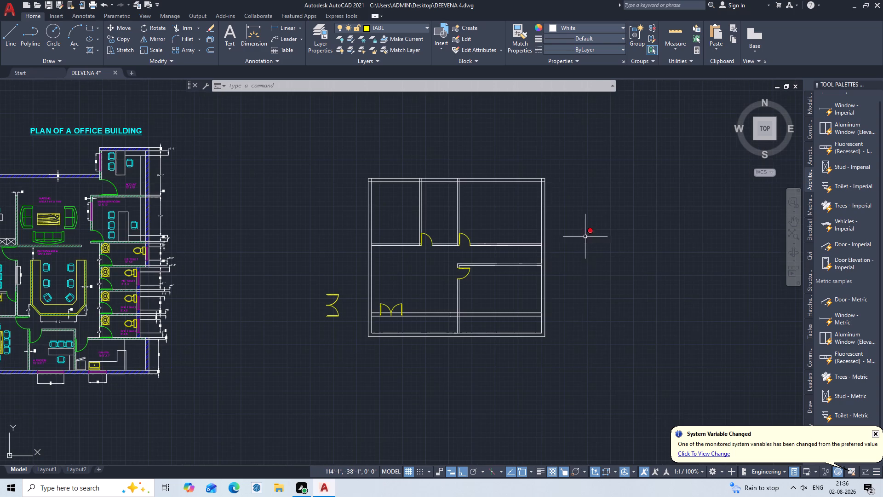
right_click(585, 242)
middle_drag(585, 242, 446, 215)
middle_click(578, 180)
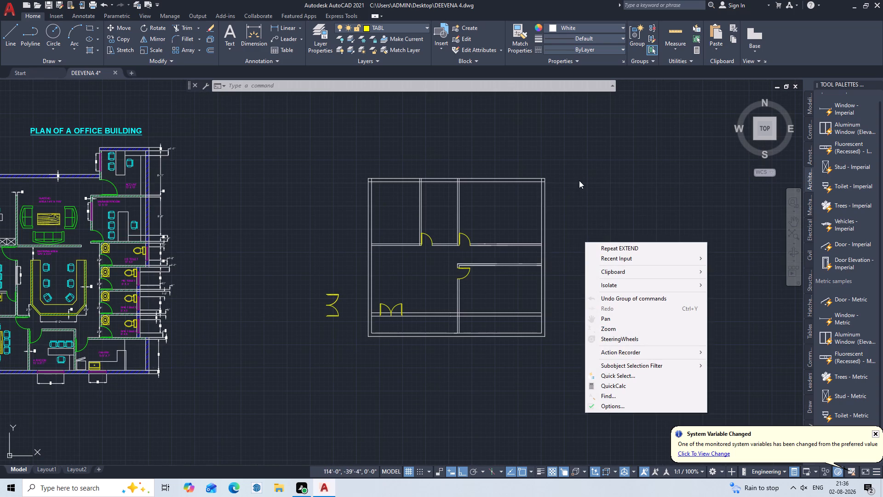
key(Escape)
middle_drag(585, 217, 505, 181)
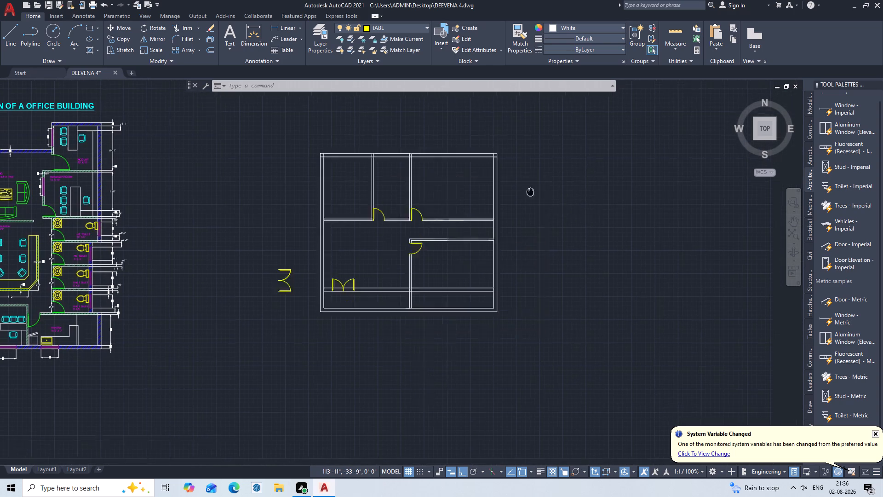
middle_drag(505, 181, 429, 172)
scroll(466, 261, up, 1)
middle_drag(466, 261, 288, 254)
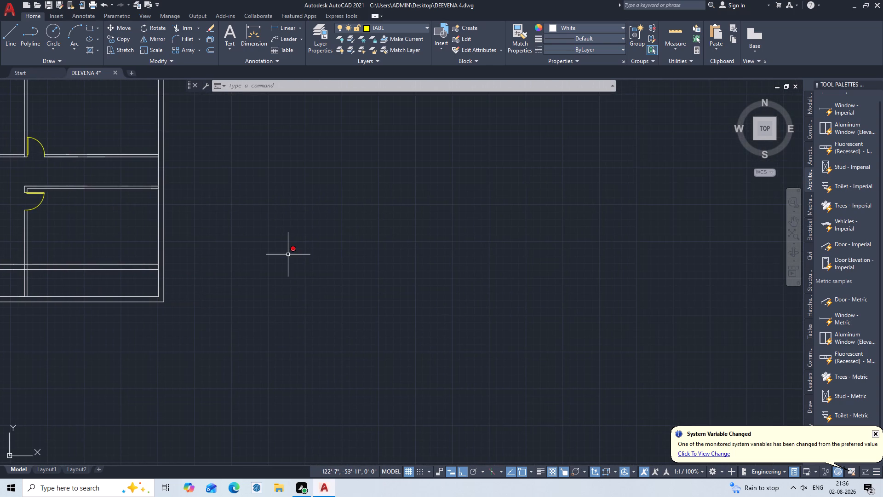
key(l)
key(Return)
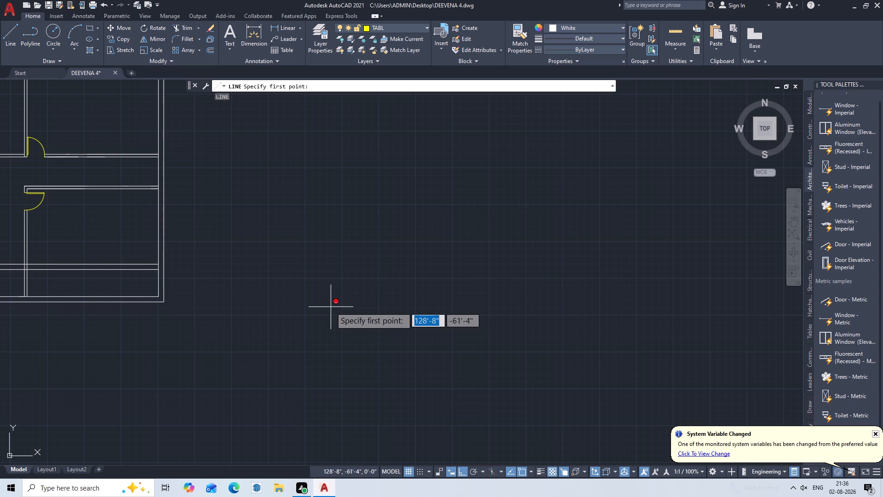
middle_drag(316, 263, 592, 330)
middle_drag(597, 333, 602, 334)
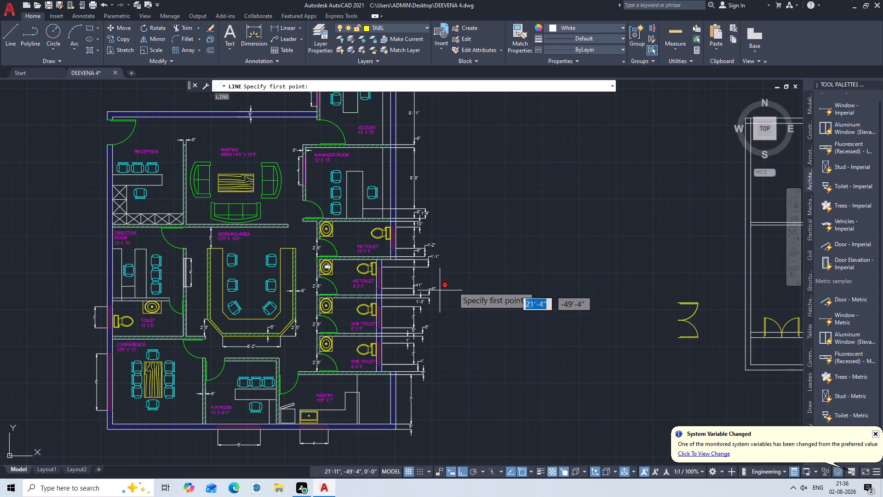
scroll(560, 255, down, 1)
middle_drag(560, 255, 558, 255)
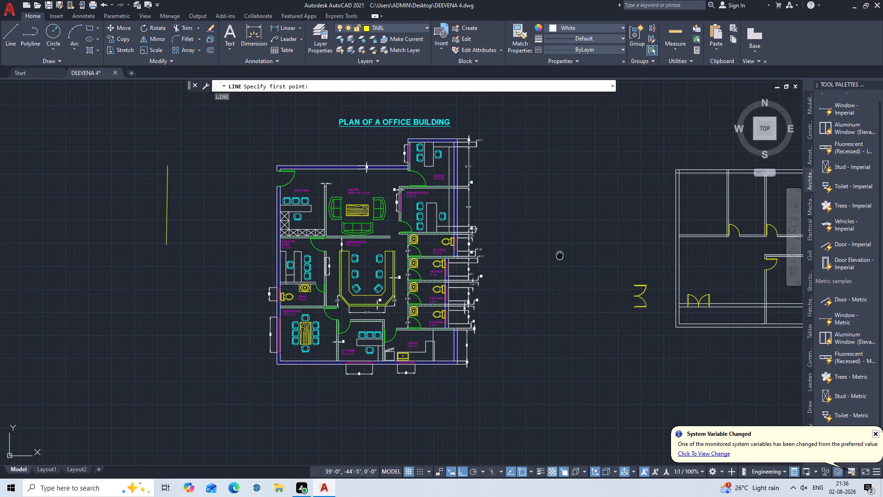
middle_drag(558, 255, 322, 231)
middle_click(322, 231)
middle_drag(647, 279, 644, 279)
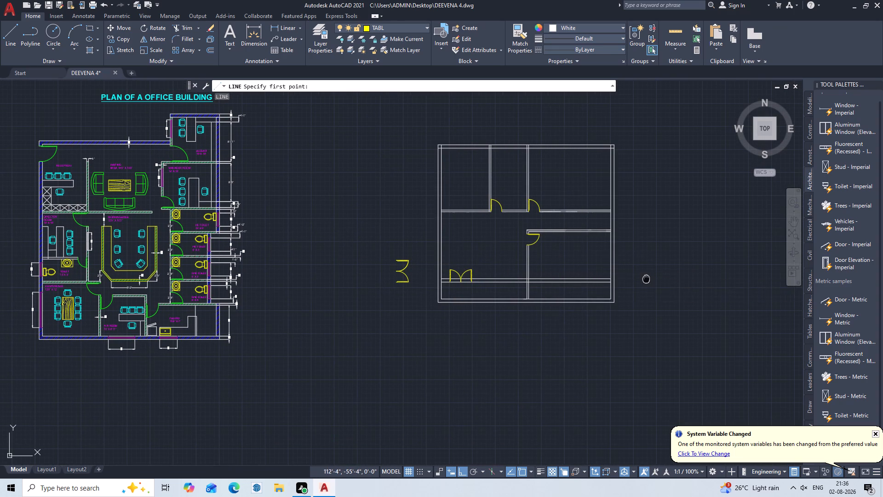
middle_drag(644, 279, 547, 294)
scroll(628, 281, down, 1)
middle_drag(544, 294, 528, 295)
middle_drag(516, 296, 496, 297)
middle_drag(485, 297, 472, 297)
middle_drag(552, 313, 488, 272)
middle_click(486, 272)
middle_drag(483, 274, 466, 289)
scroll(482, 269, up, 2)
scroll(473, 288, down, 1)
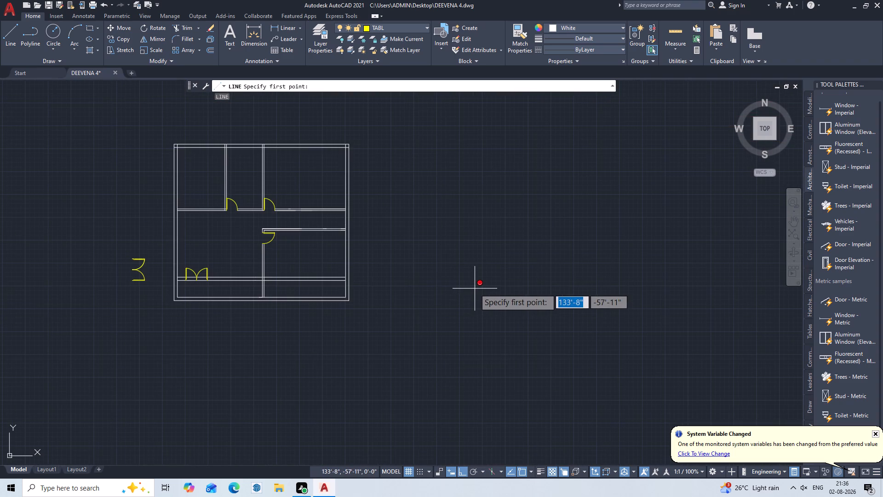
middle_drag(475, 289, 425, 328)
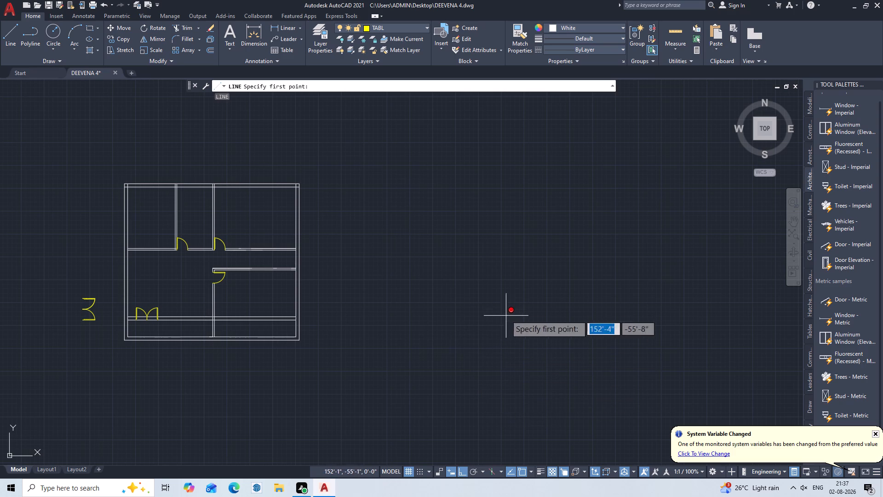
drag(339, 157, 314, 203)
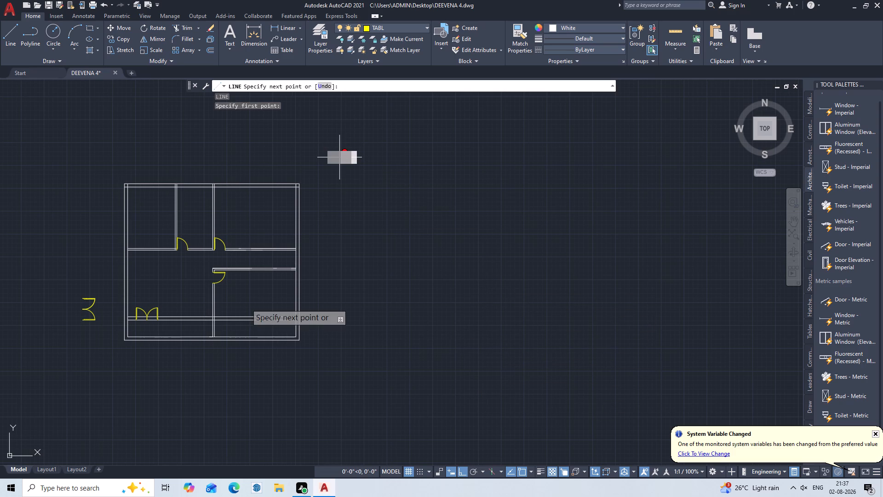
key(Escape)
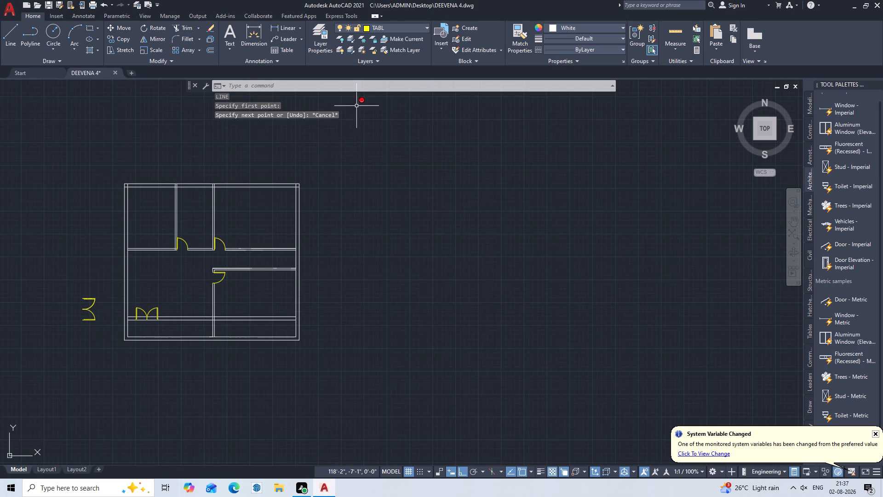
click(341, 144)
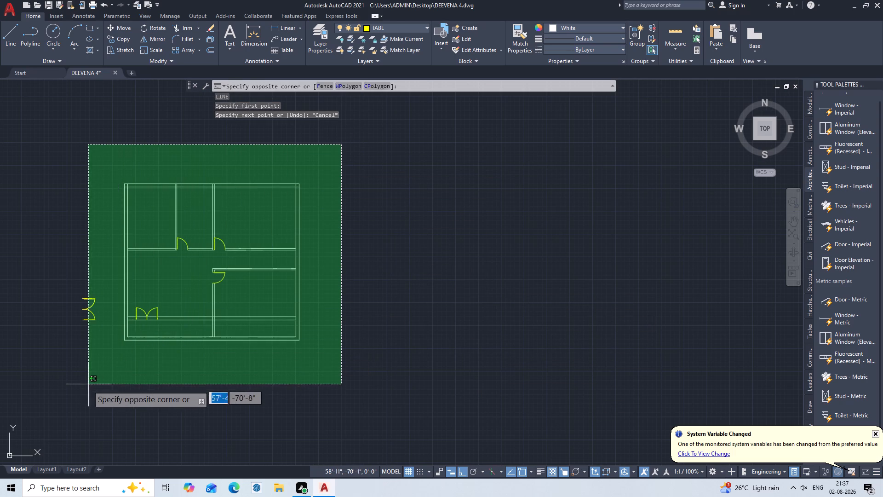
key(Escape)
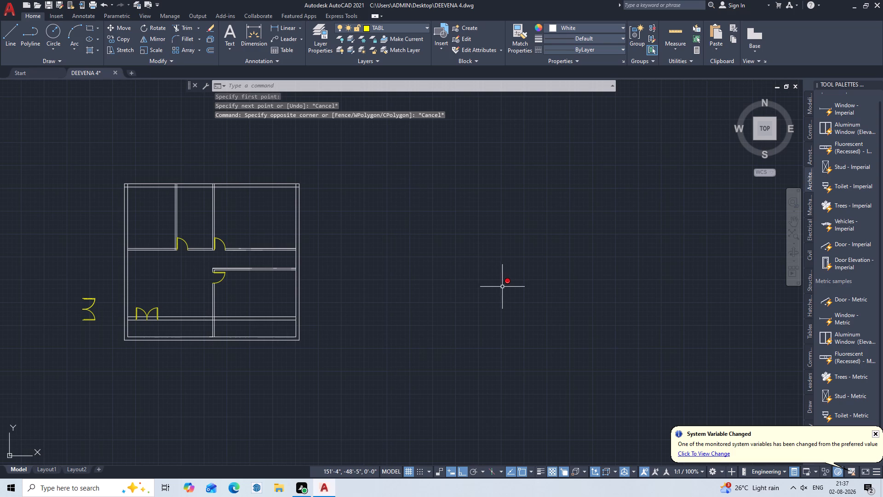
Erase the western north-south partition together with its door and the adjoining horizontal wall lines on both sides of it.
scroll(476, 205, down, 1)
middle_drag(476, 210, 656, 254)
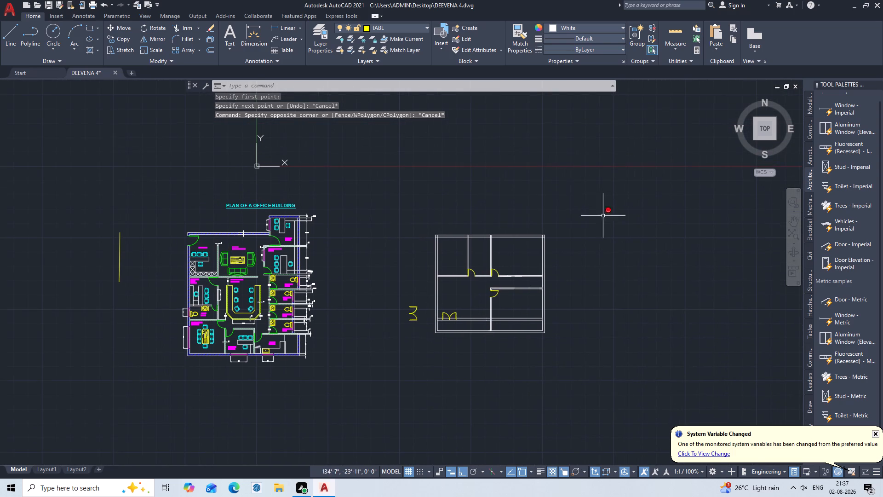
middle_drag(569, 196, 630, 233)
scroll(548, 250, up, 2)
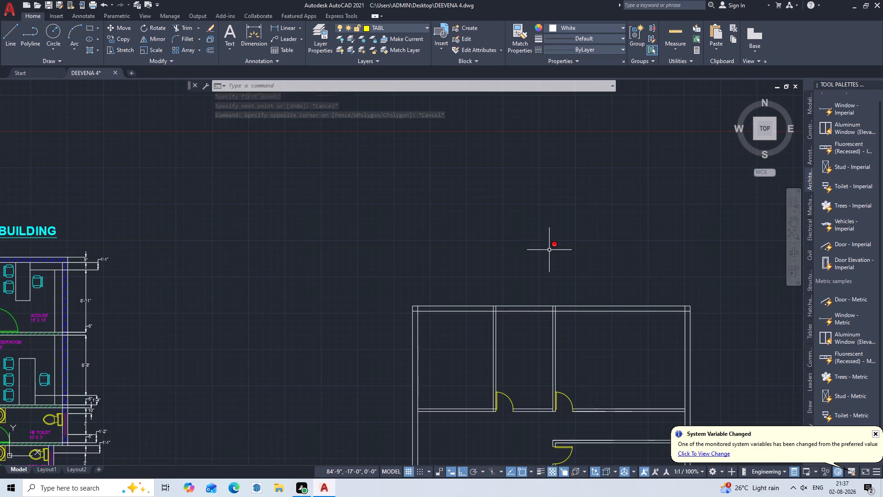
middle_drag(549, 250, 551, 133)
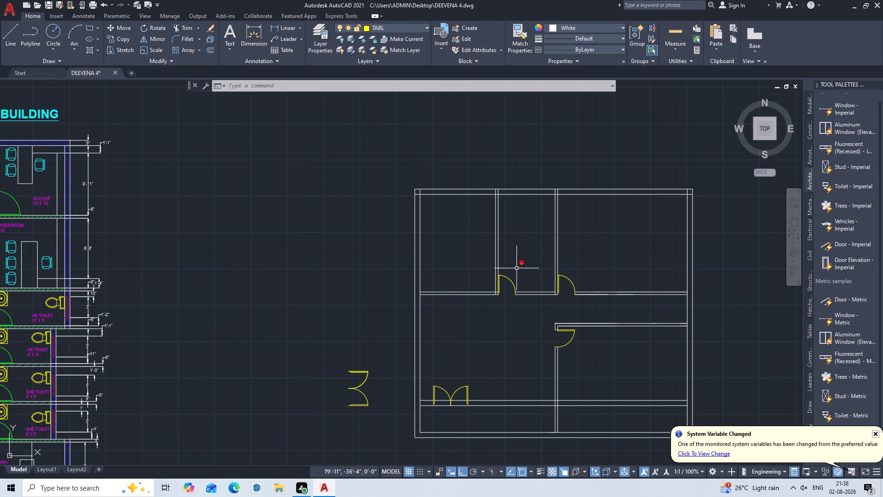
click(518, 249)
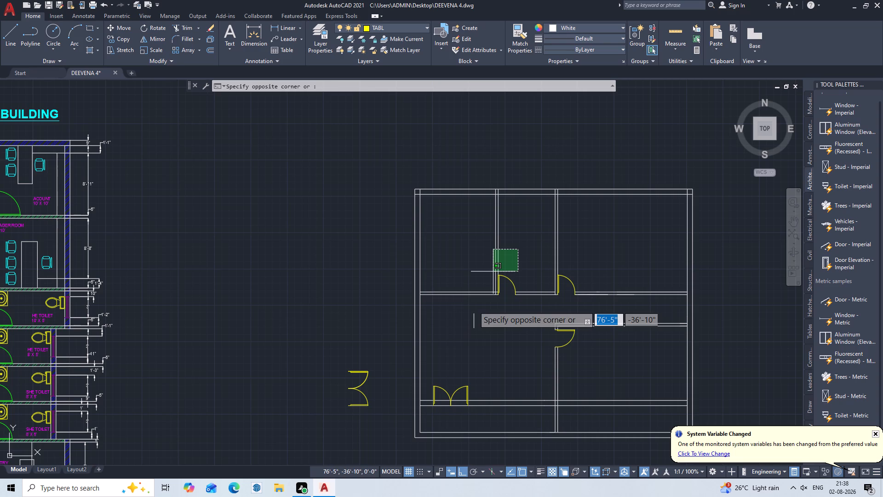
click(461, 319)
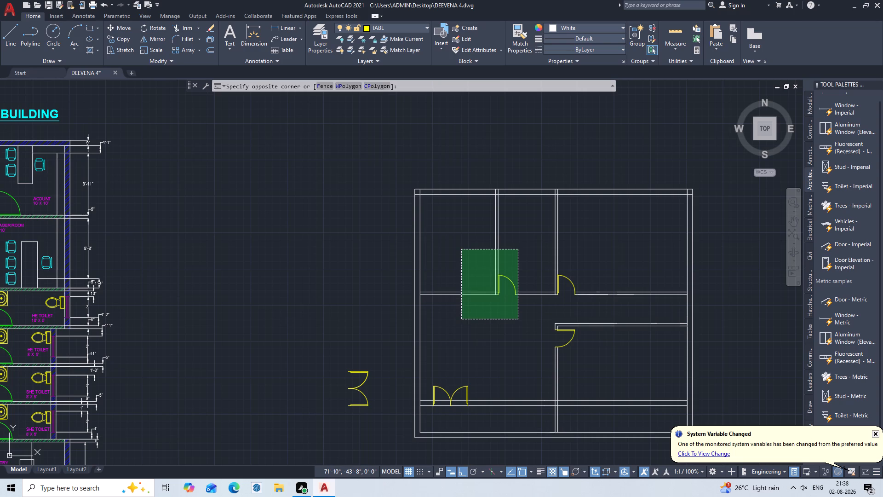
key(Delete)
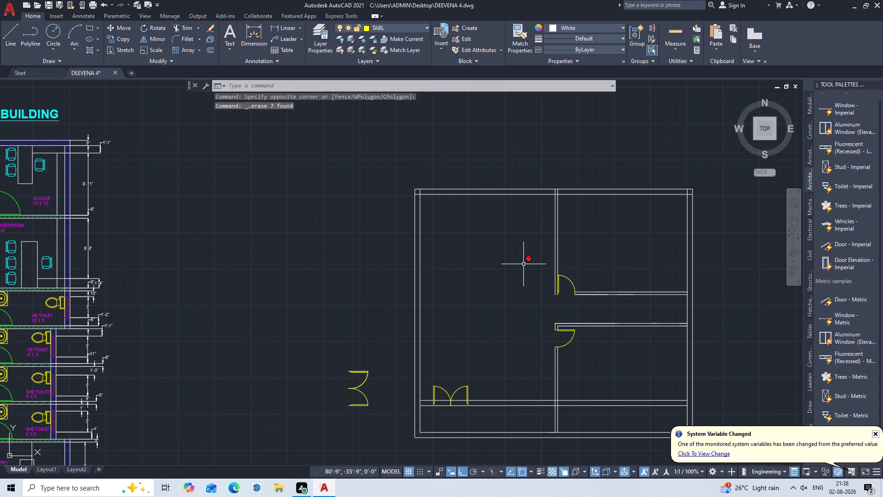
Erase the entire remaining unfurnished floor plan, including its doors and the loose double door west of it.
middle_drag(523, 264, 500, 190)
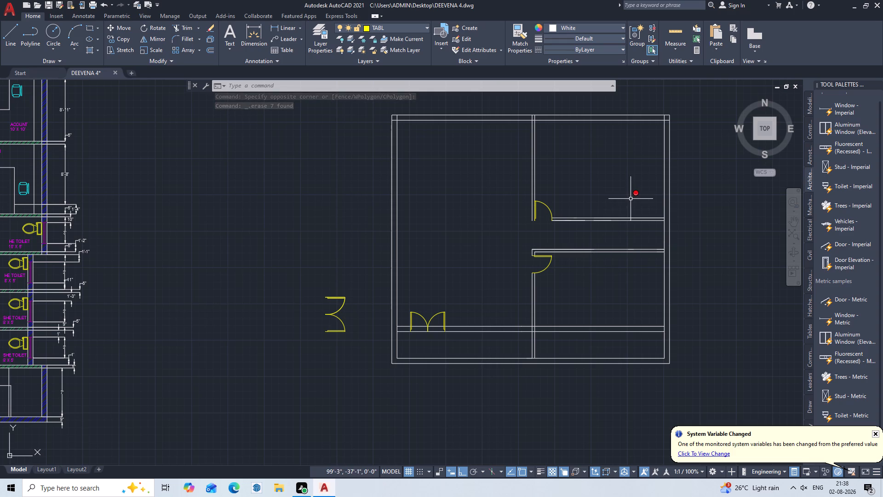
click(691, 97)
click(311, 393)
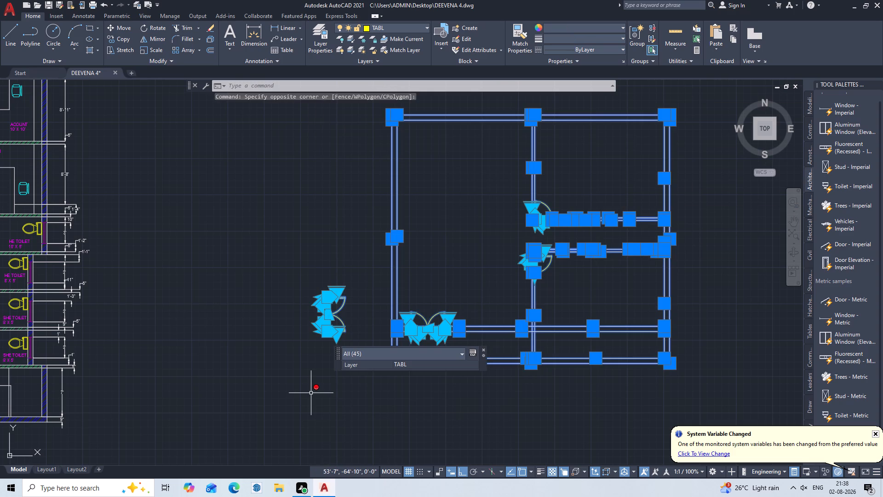
key(Delete)
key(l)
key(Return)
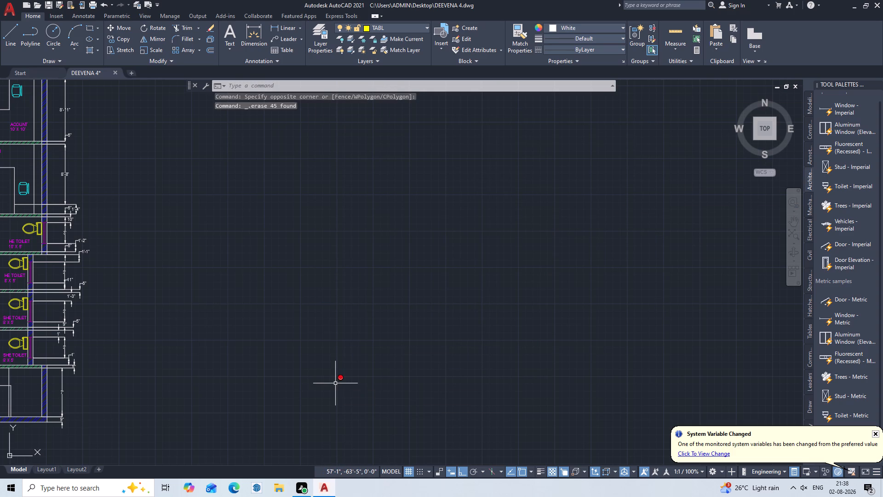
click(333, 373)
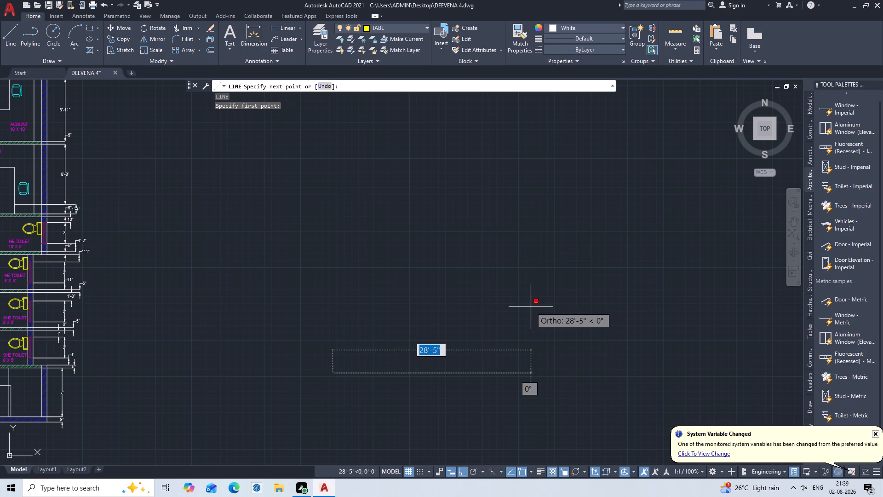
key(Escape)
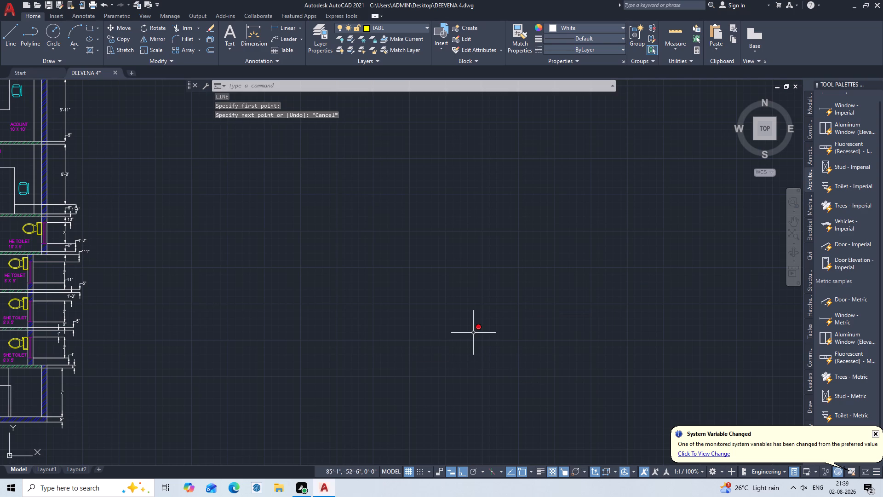
Erase the stray yellow vertical line west of the office building plan.
middle_drag(332, 244, 470, 208)
scroll(350, 212, down, 1)
middle_drag(350, 212, 585, 317)
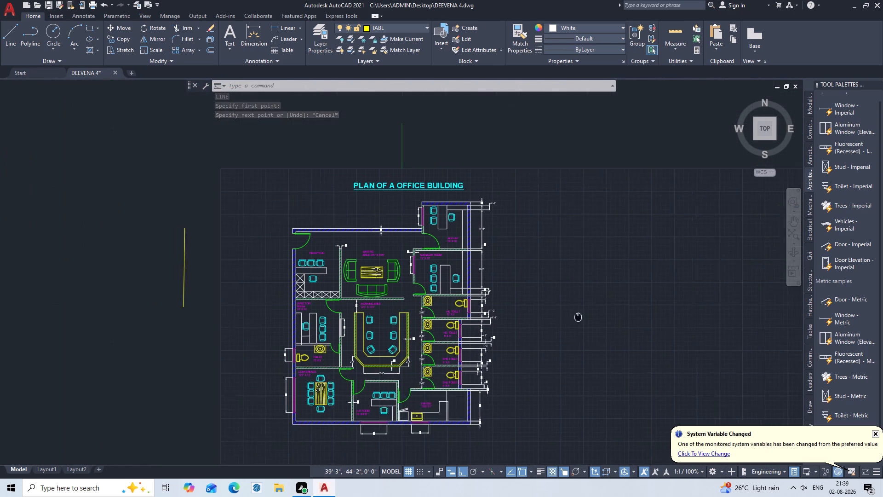
middle_drag(585, 317, 599, 312)
click(238, 198)
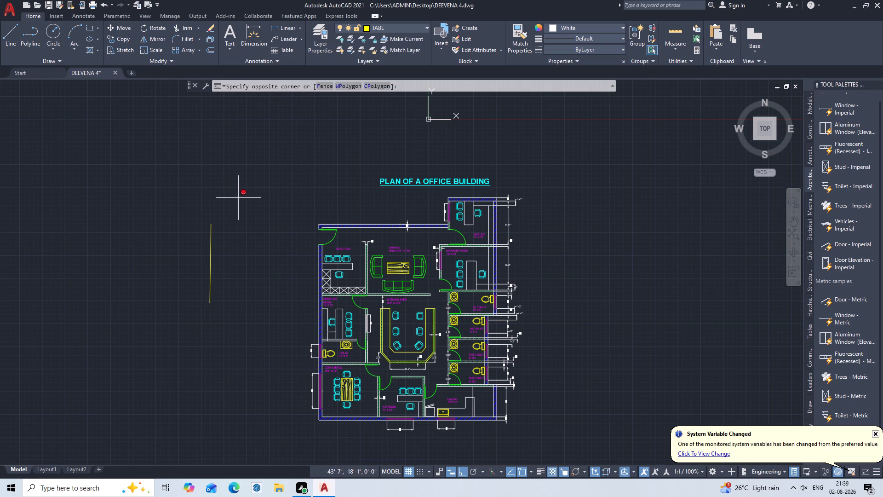
click(162, 308)
key(Delete)
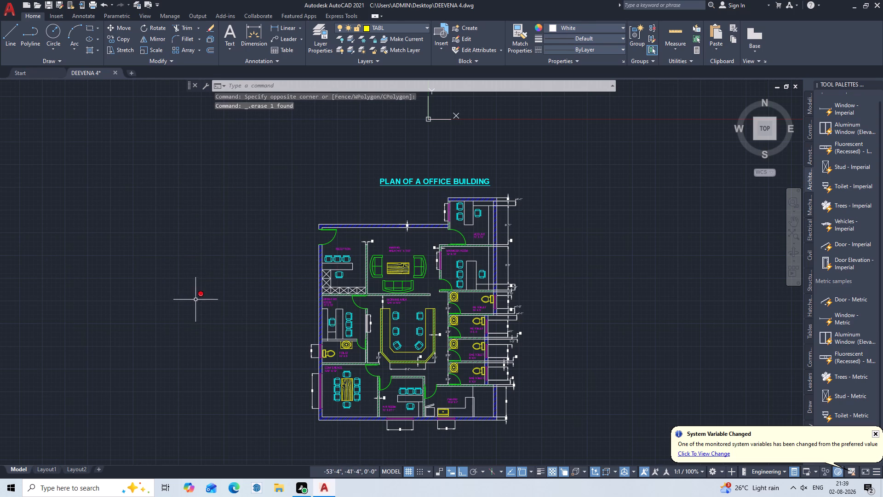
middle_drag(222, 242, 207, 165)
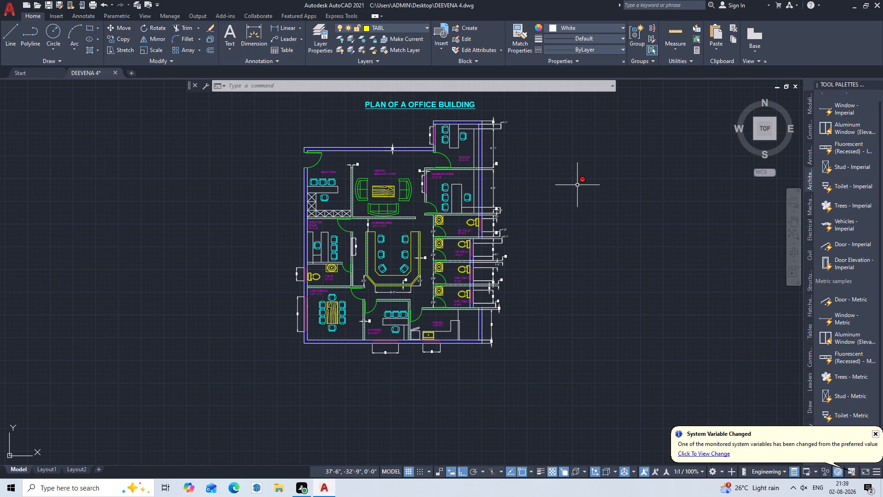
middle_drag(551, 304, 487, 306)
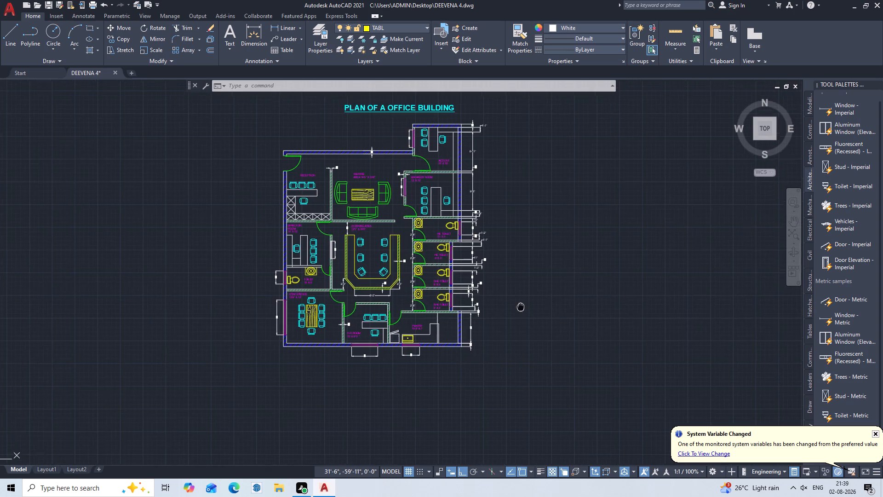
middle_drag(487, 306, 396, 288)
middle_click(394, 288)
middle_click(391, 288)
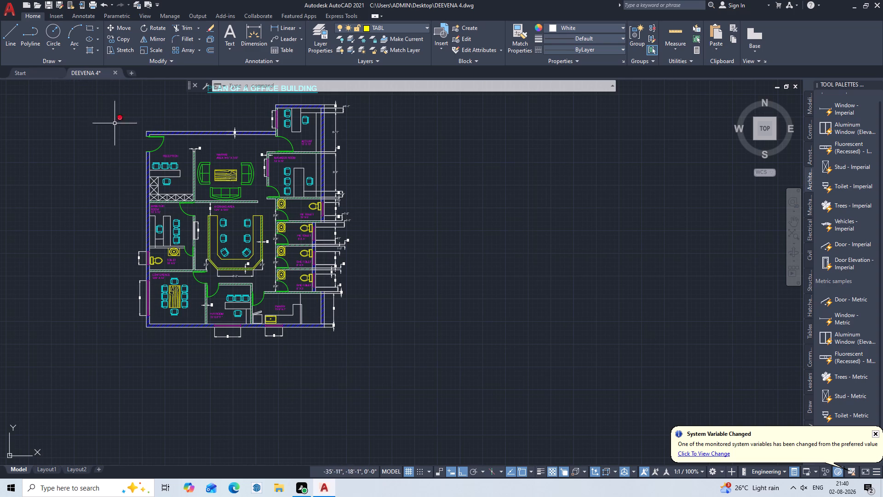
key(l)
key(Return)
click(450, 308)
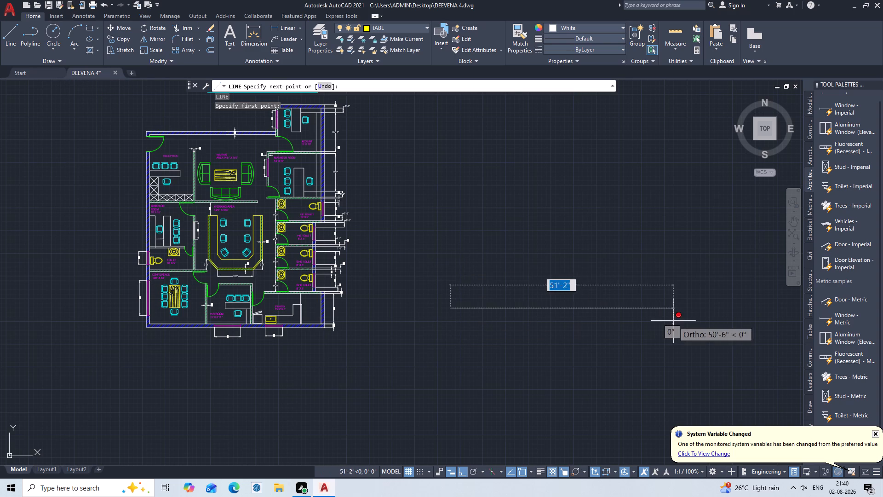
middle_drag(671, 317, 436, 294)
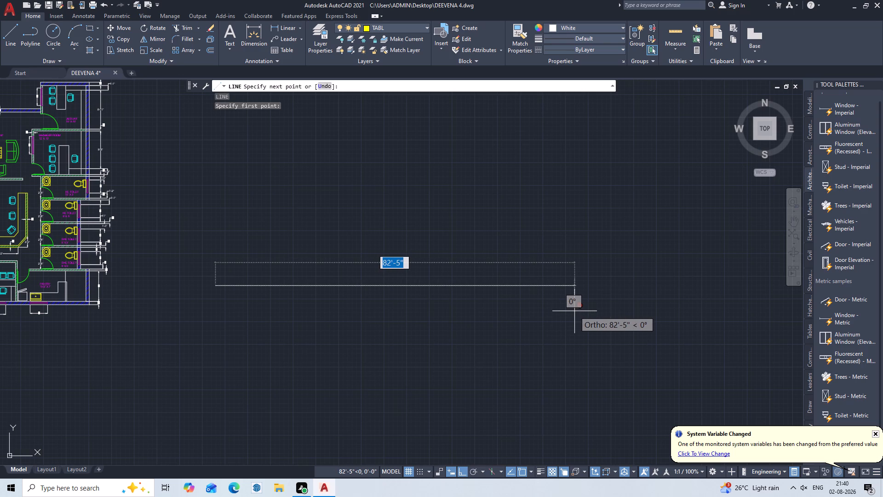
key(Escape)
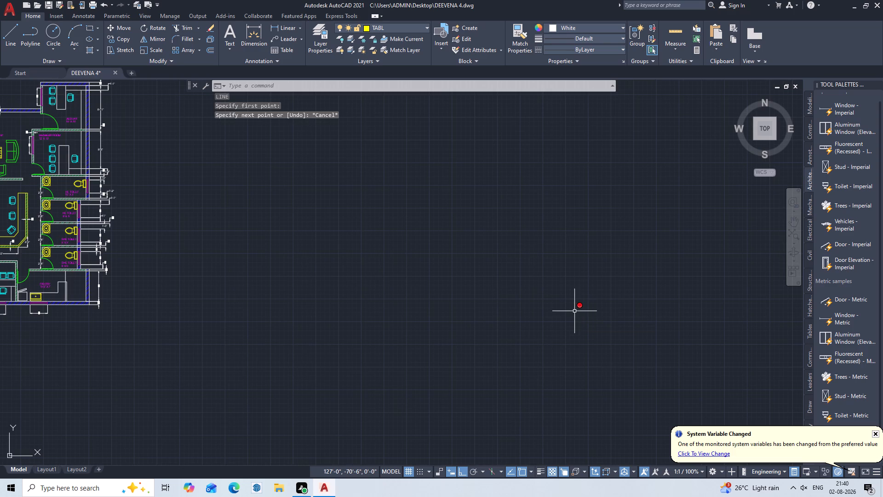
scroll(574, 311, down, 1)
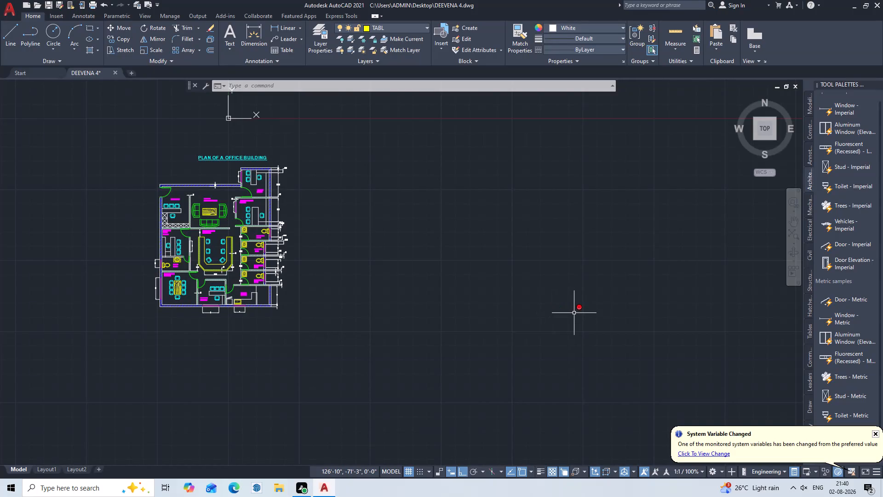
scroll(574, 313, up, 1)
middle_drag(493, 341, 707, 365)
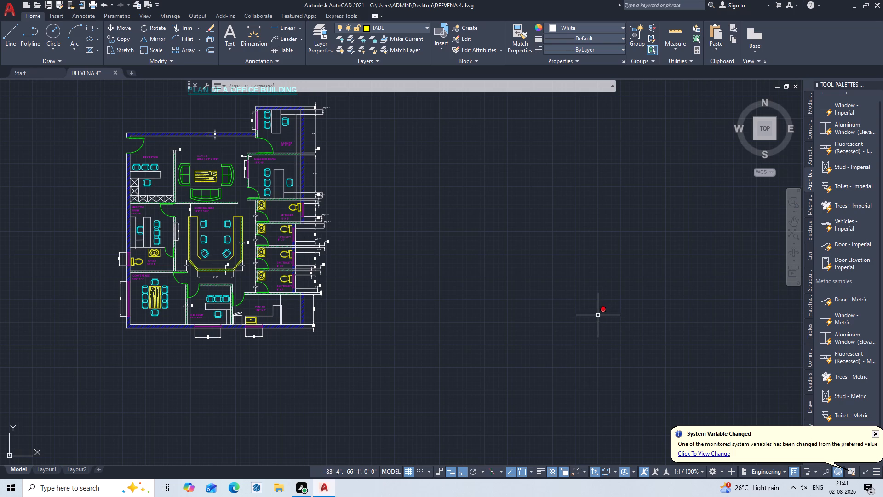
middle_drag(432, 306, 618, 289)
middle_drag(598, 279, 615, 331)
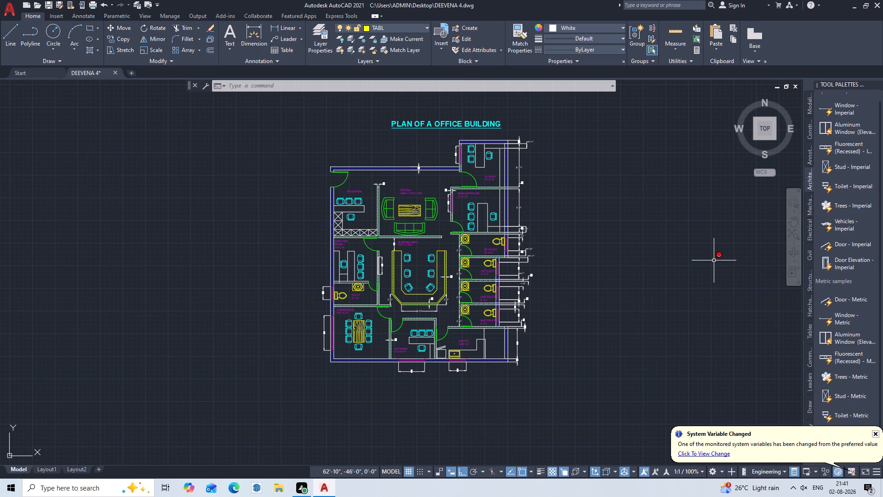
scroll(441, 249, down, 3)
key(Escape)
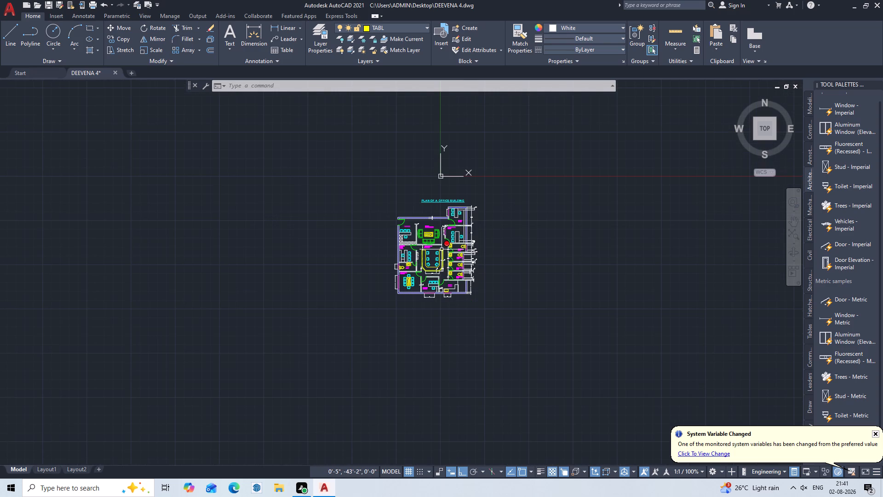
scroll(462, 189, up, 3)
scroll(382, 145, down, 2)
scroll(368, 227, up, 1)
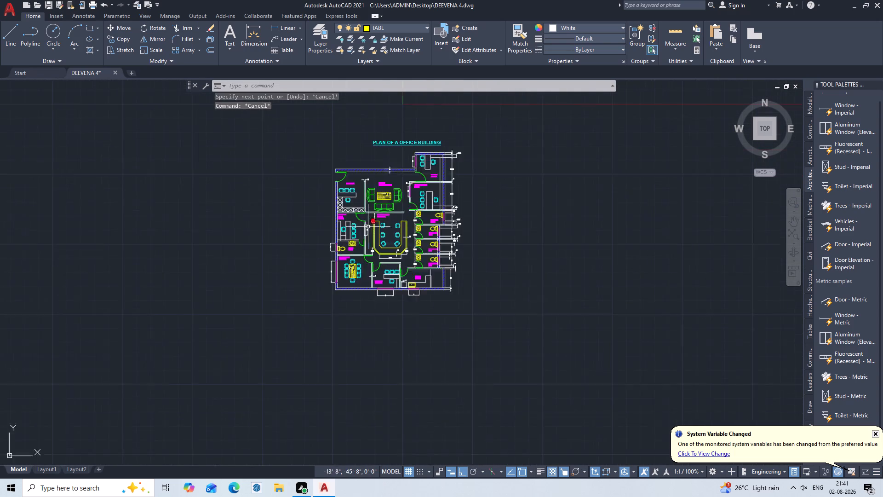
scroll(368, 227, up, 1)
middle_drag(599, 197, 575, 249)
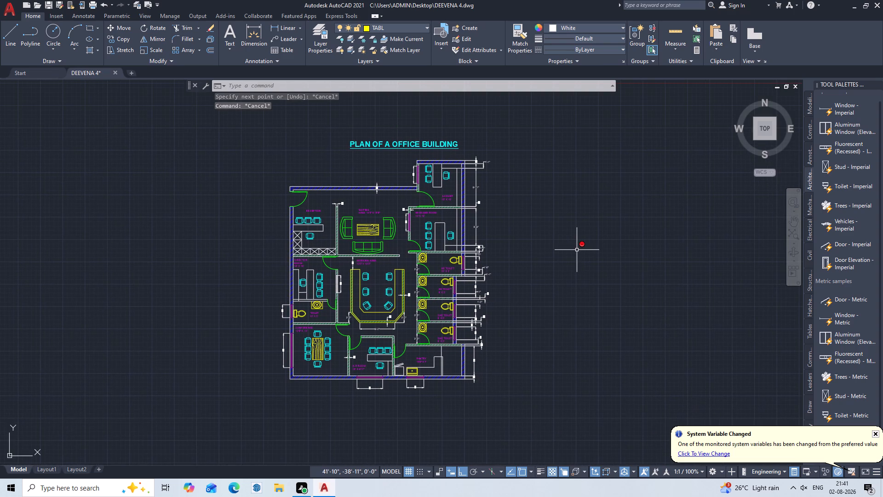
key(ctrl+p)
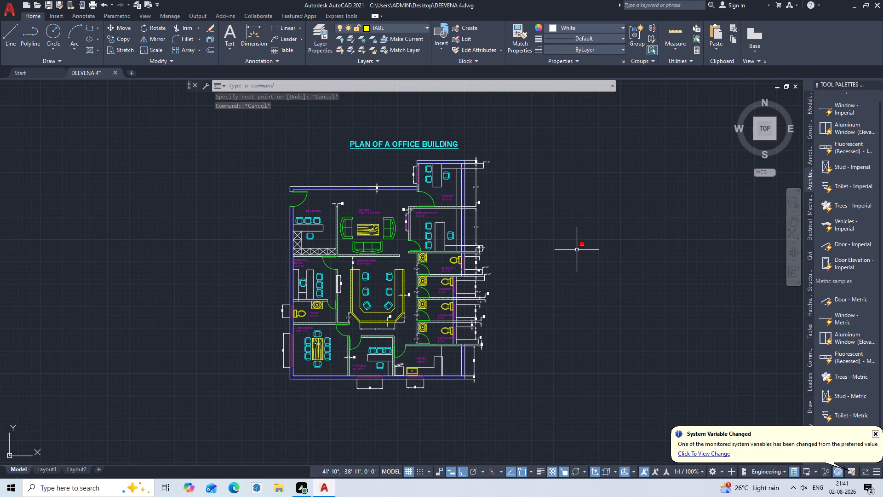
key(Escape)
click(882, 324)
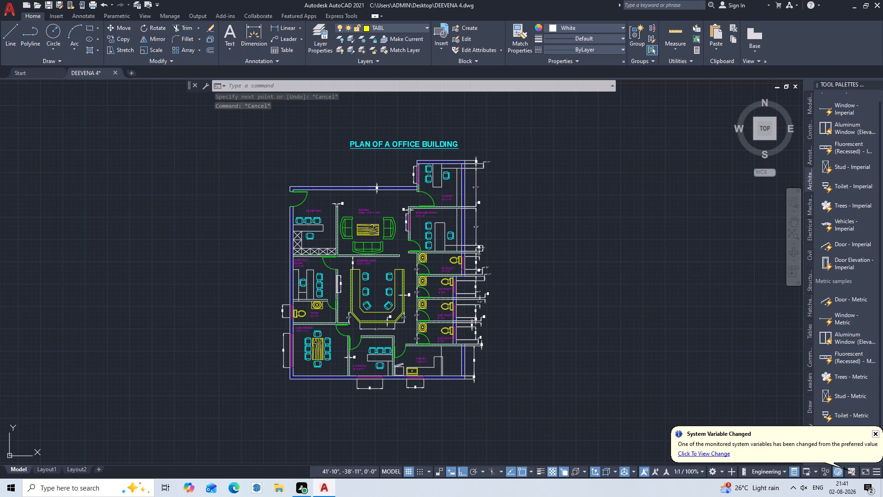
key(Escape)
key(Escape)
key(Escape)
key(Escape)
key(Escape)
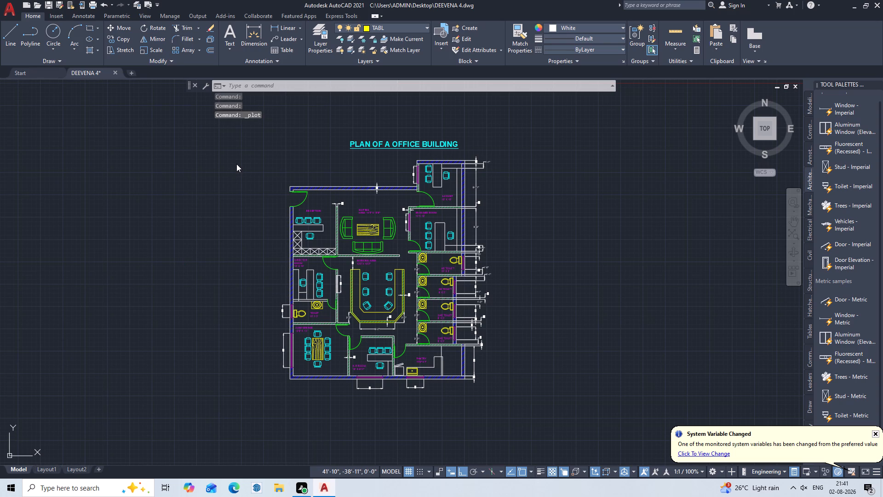
Start a plot with the previous plot's page setup and choose AutoCAD PDF (High Quality Print).pc3 as the plotter.
key(ctrl+p)
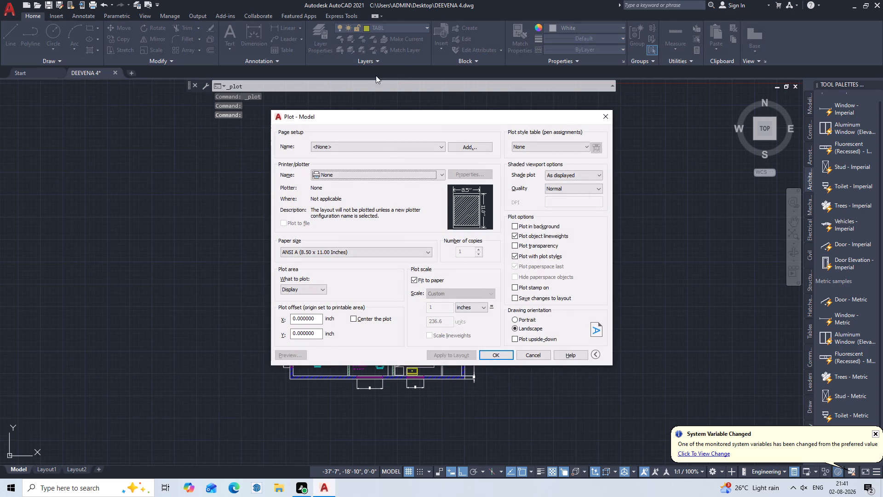
click(327, 146)
click(337, 160)
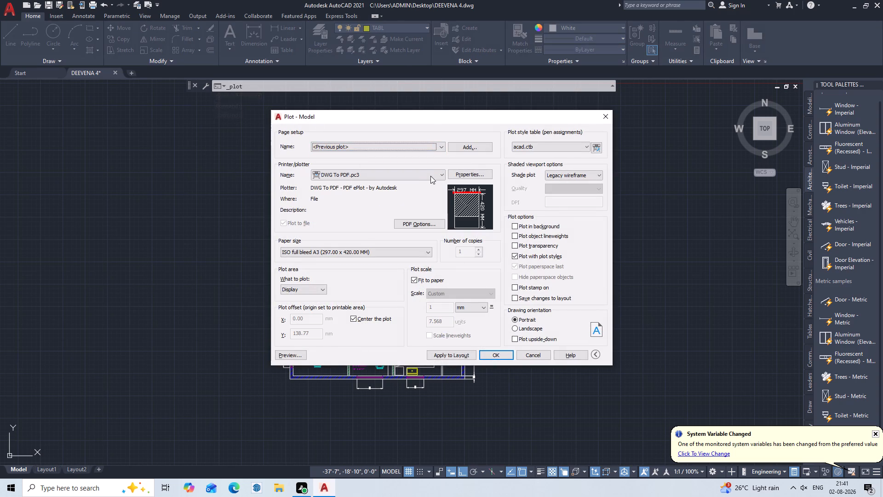
click(429, 179)
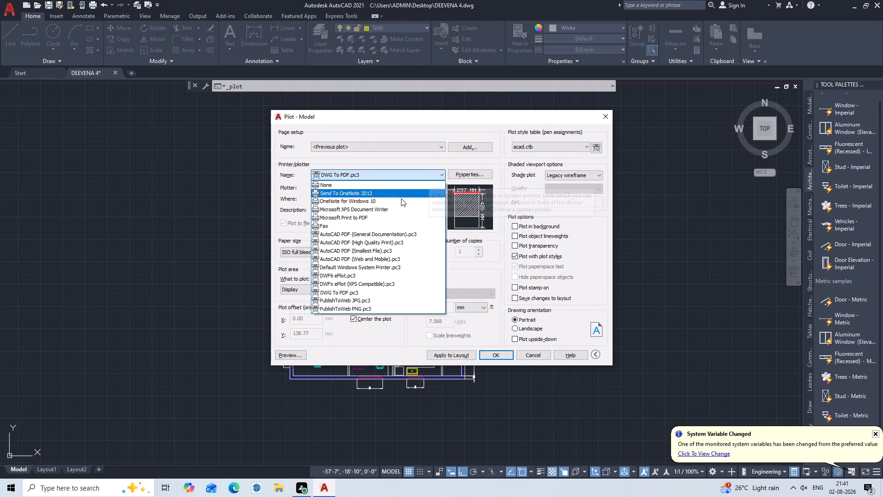
click(378, 246)
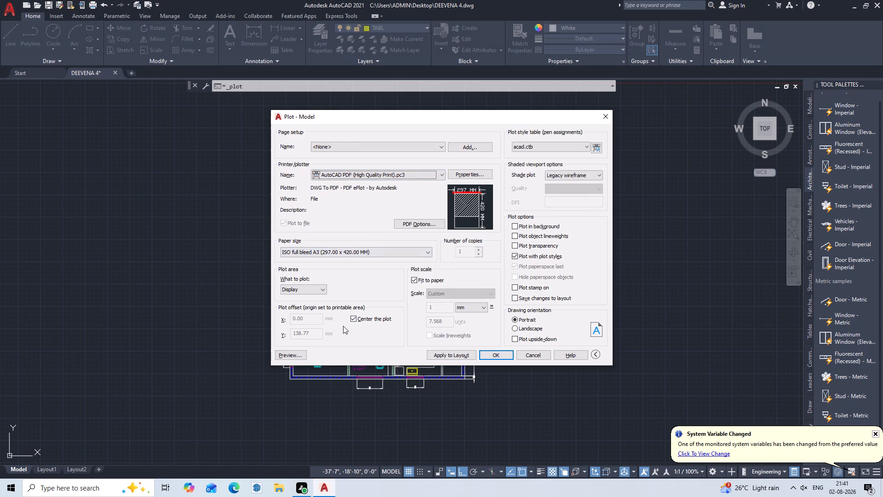
Set the plot area to a window enclosing the whole office building plan and its title.
click(326, 289)
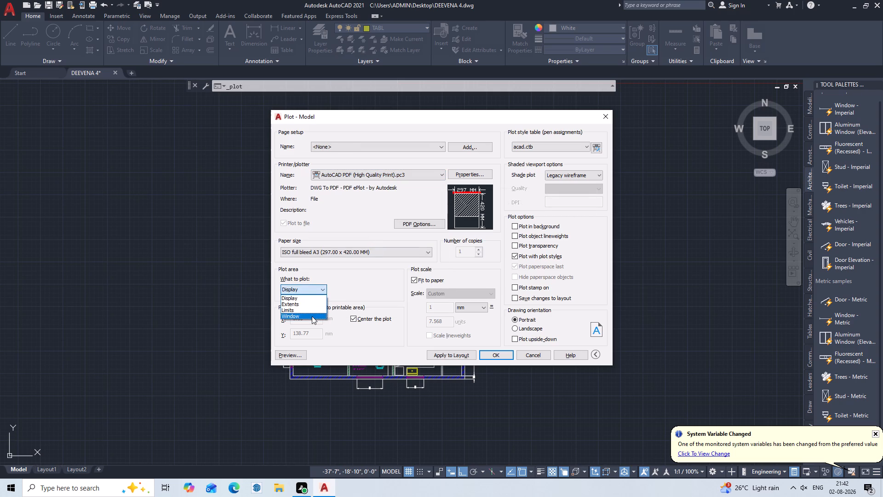
click(311, 314)
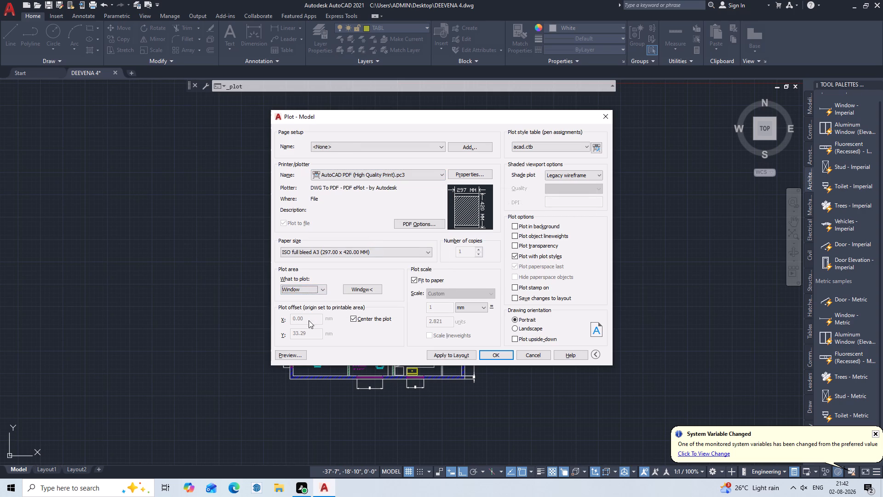
click(361, 289)
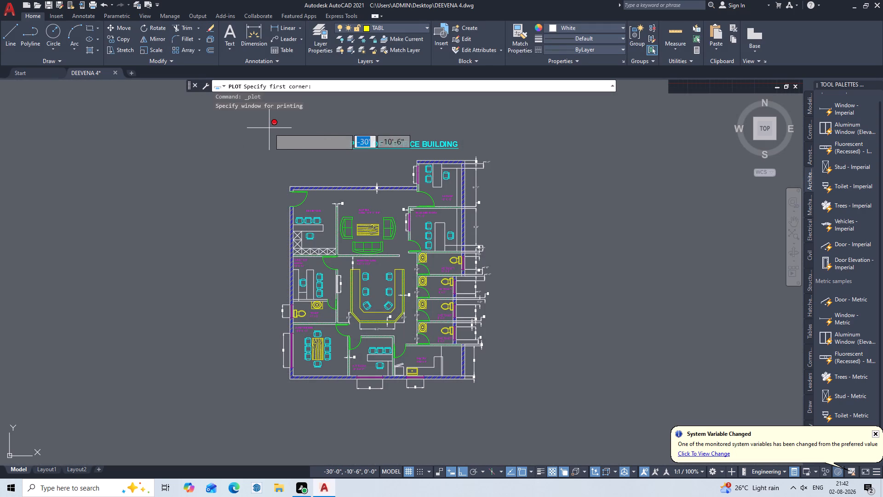
click(245, 127)
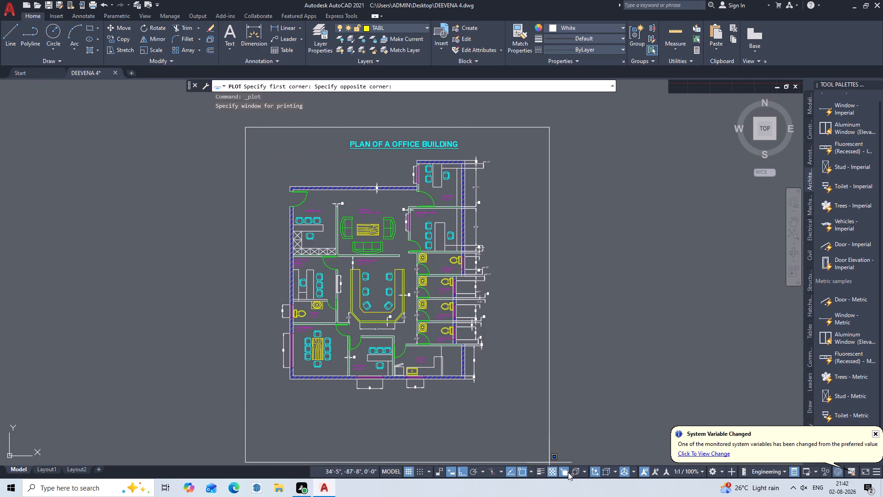
click(509, 407)
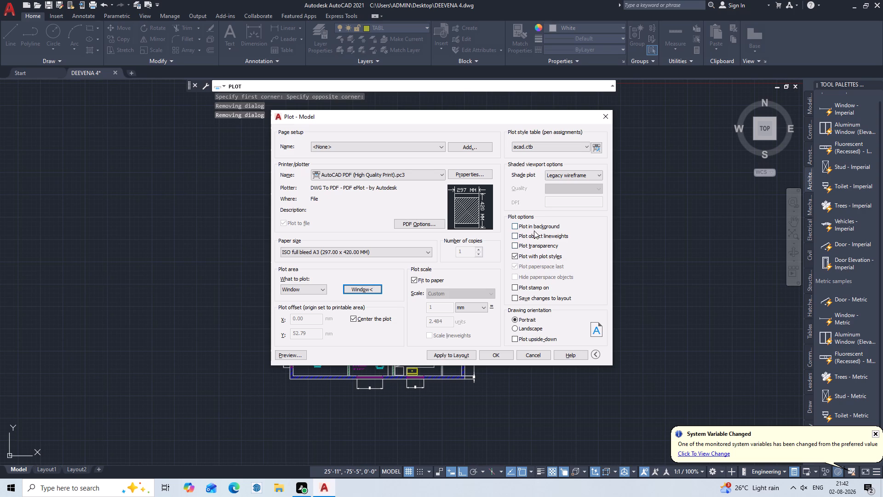
Enable plotting of object lineweights and plotting in the background.
click(513, 238)
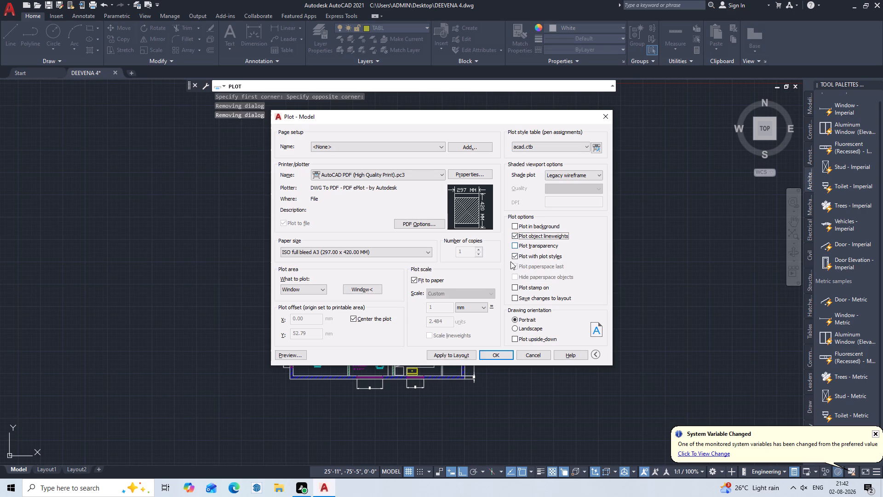
click(516, 225)
Plot the office building plan to the Desktop as DEEVENA 4-Model.pdf.
right_click(497, 357)
click(497, 357)
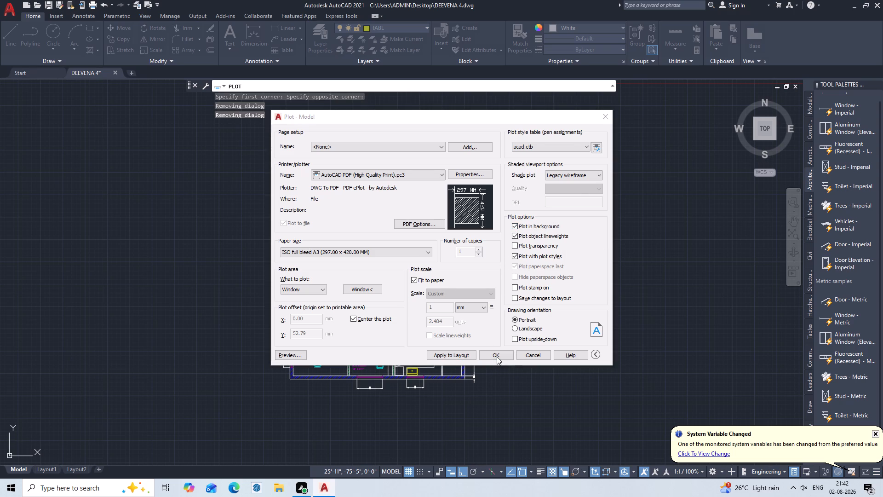
click(312, 219)
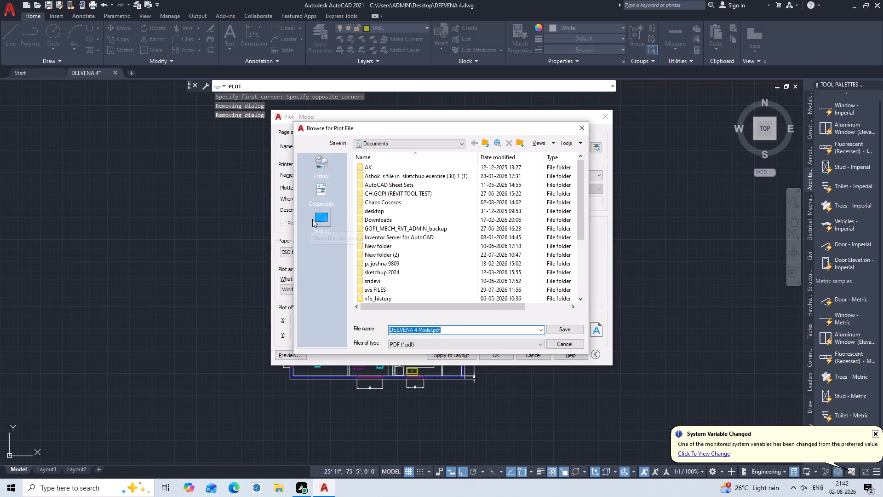
click(572, 325)
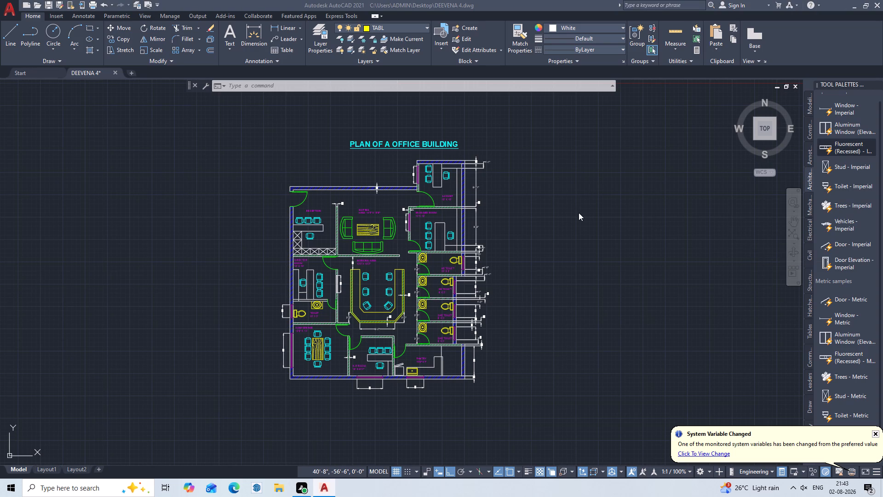
key(Escape)
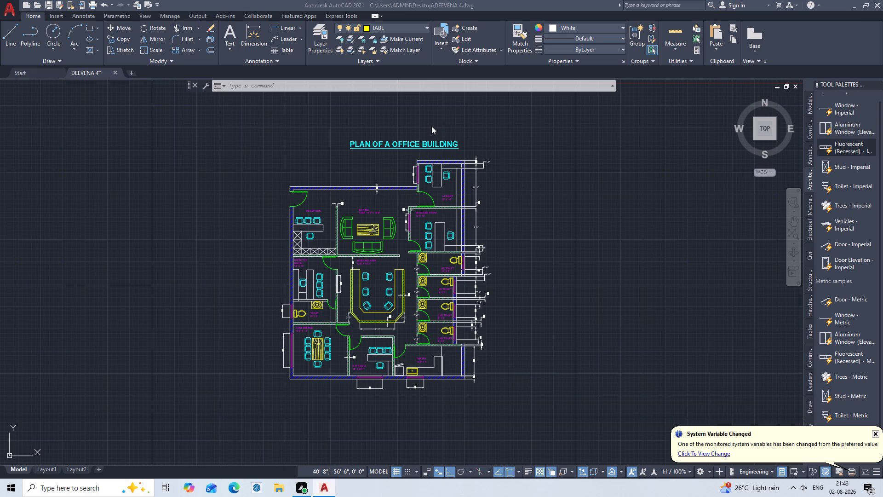
click(432, 126)
key(Escape)
key(Escape)
key(Escape)
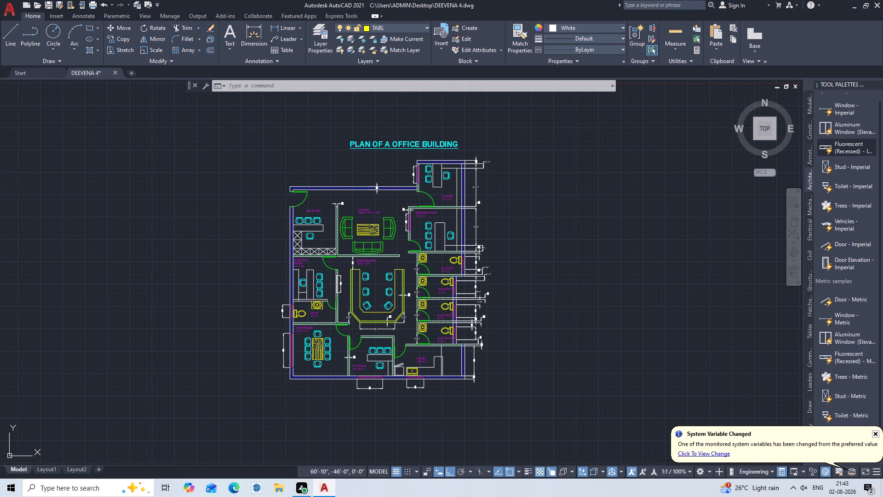
Save the drawing.
key(ctrl+s)
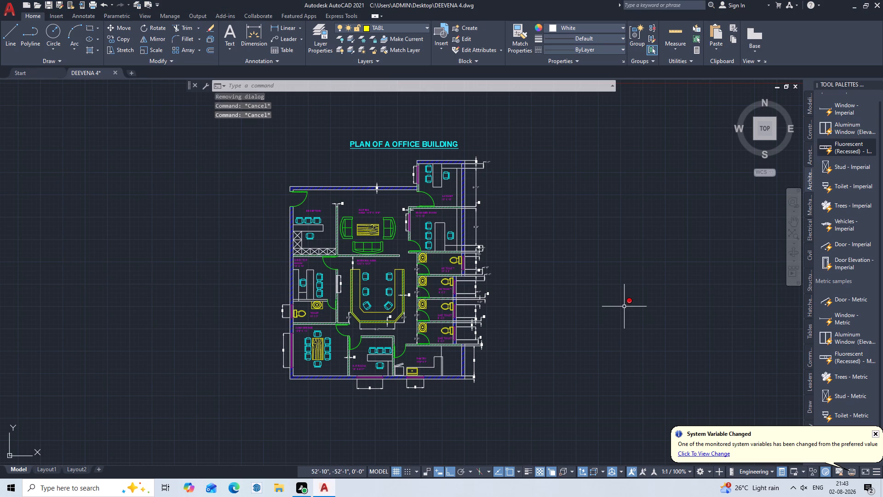
Save the drawing under the name DEEVENA 4 on the Desktop in AutoCAD 2018 Drawing format, replacing the existing file.
key(ctrl+shift+s)
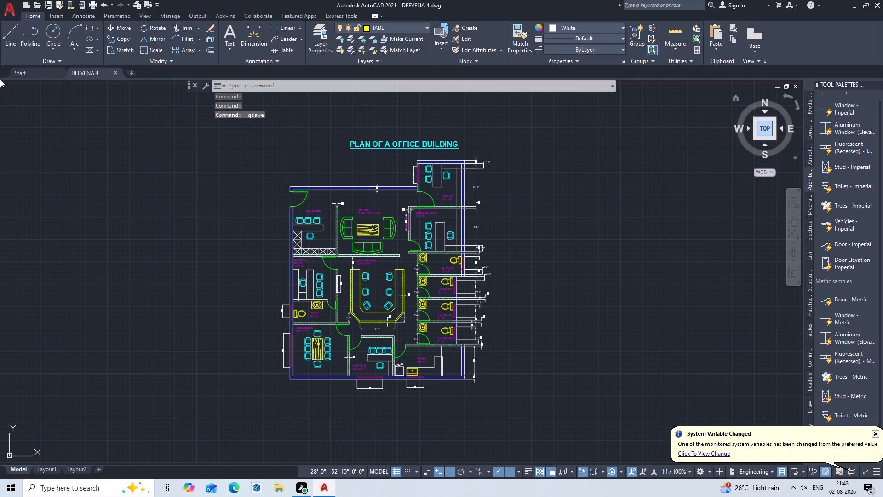
click(17, 3)
click(31, 0)
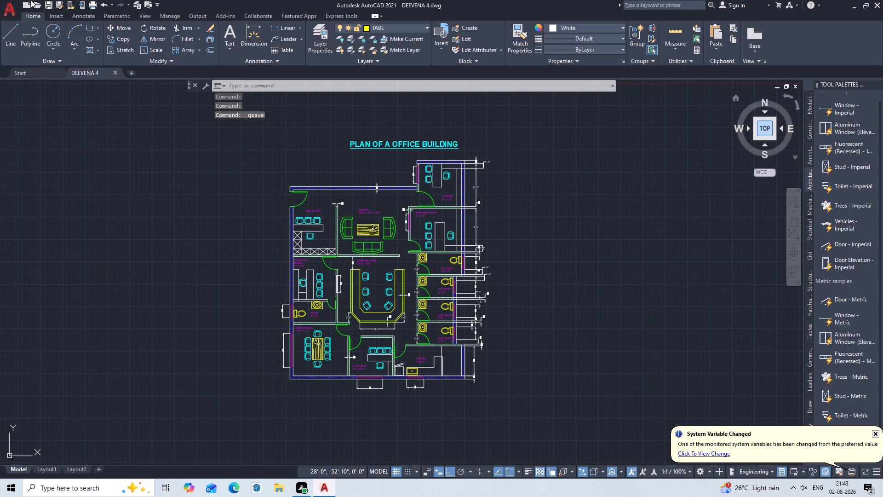
click(24, 4)
click(24, 4)
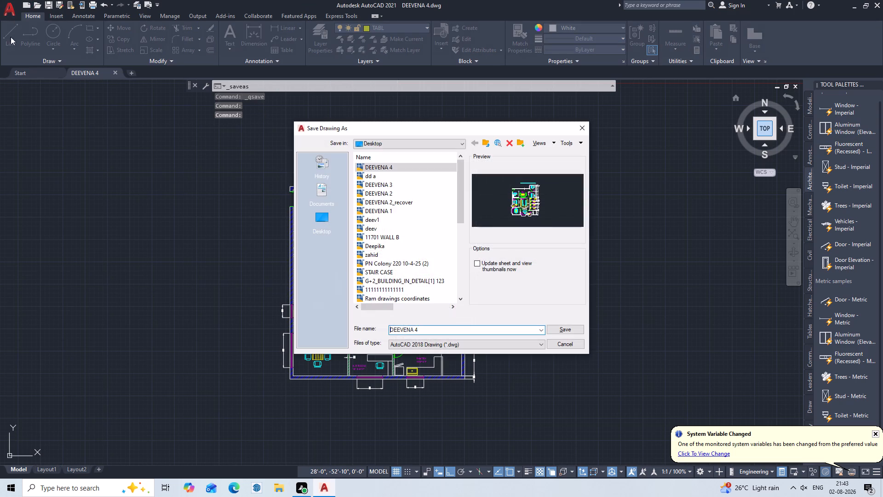
click(321, 216)
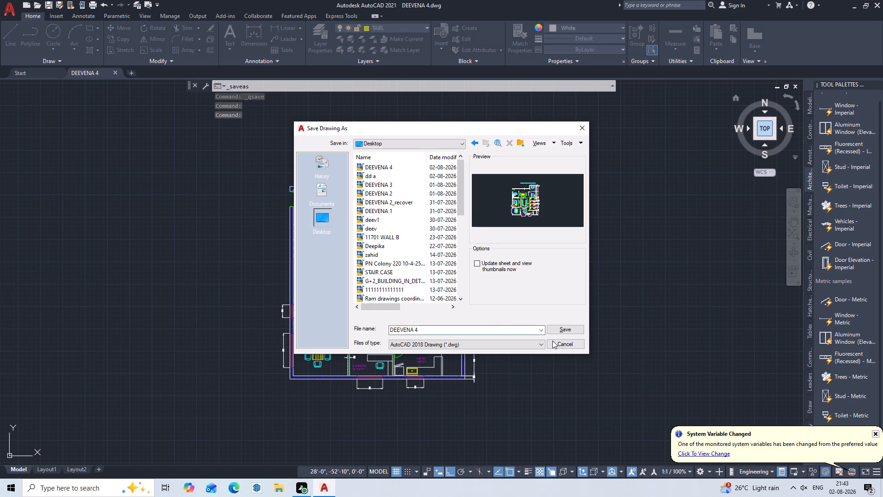
click(573, 332)
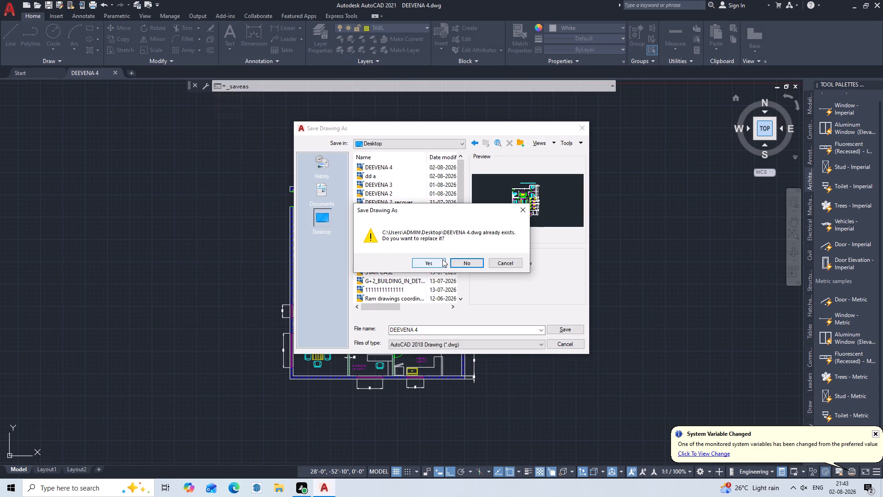
click(432, 264)
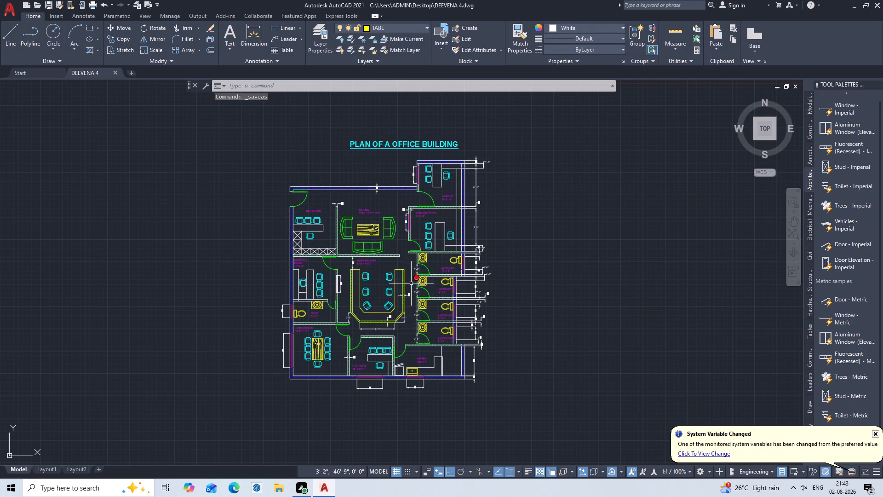